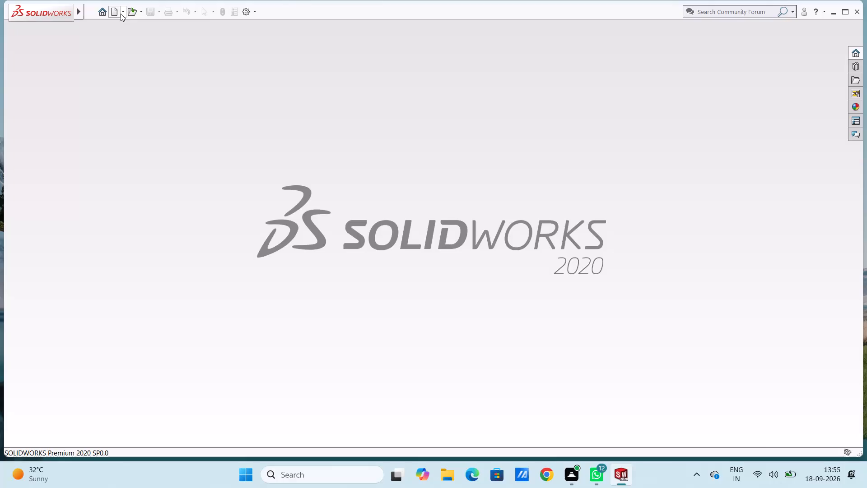
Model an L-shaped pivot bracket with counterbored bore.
Create a new part document.
click(120, 14)
click(348, 354)
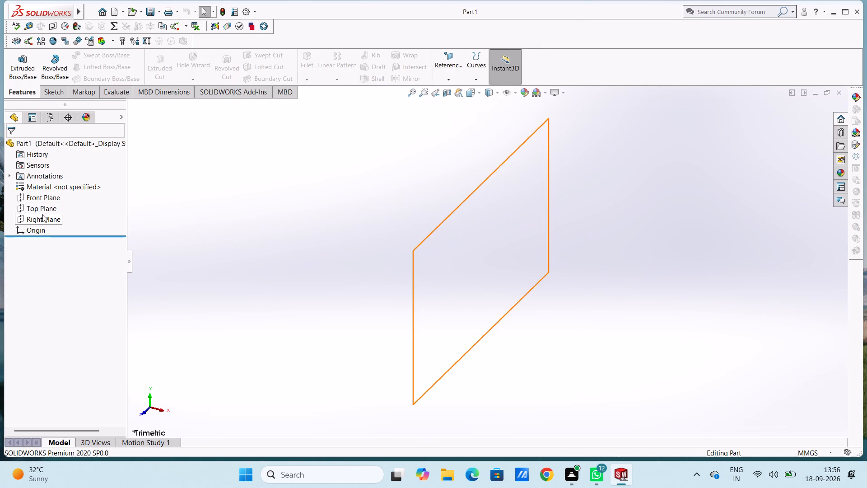
Open a new sketch on the Top Plane.
click(60, 99)
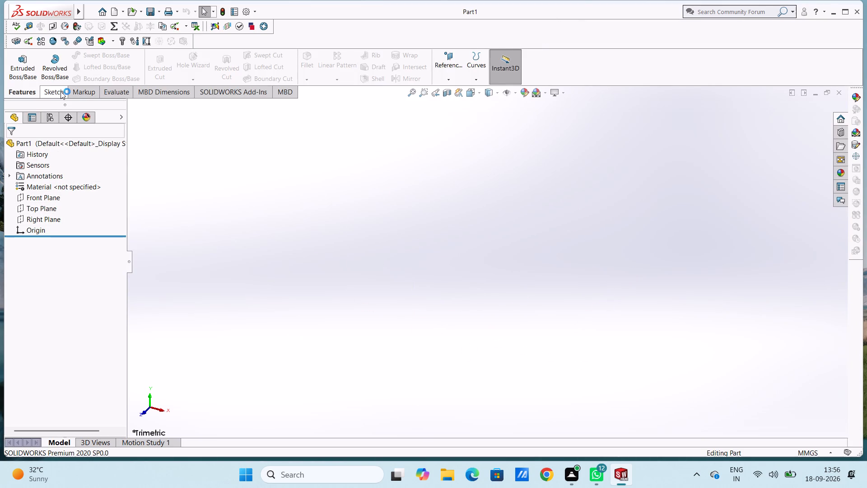
click(61, 91)
click(46, 206)
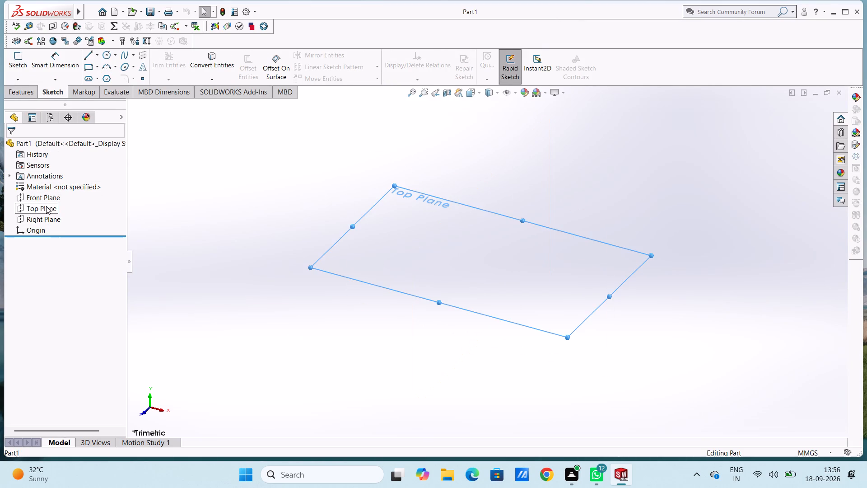
click(56, 195)
click(292, 226)
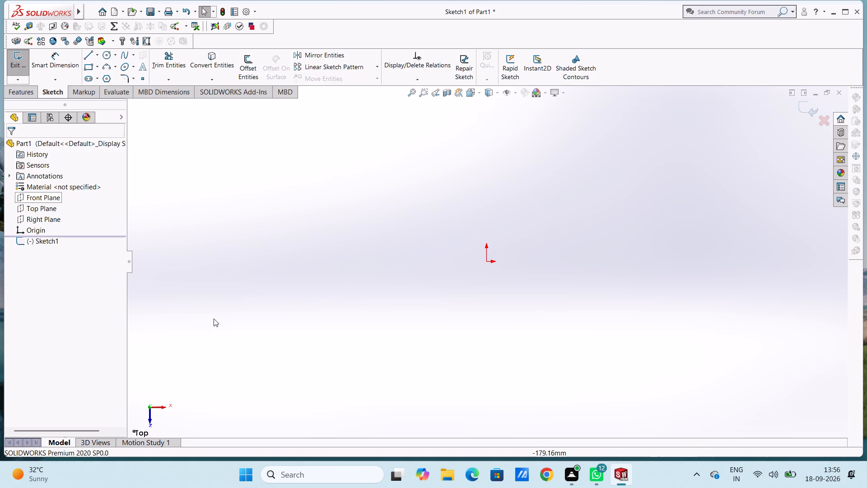
Sketch a horizontal midpoint line centred on the origin with a half-length of 24 mm.
click(98, 57)
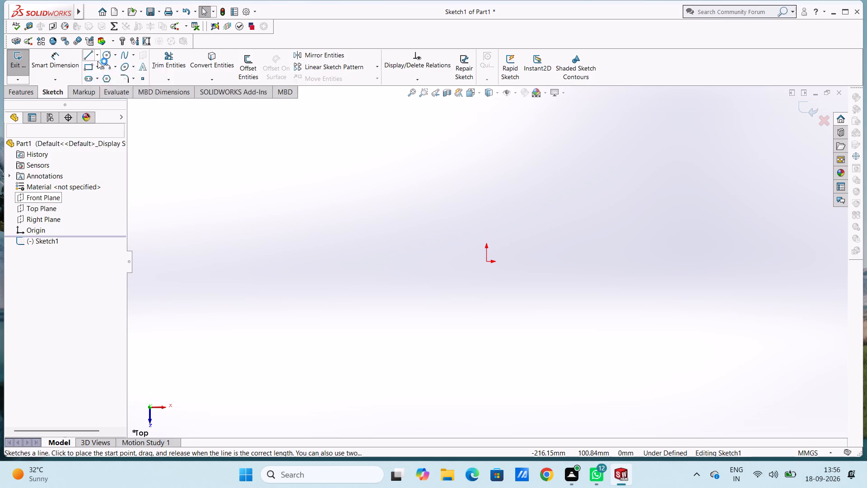
click(104, 86)
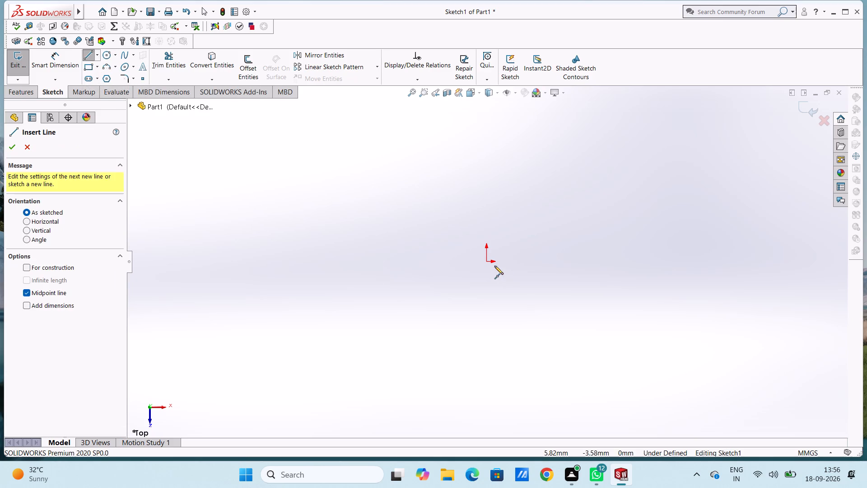
click(486, 260)
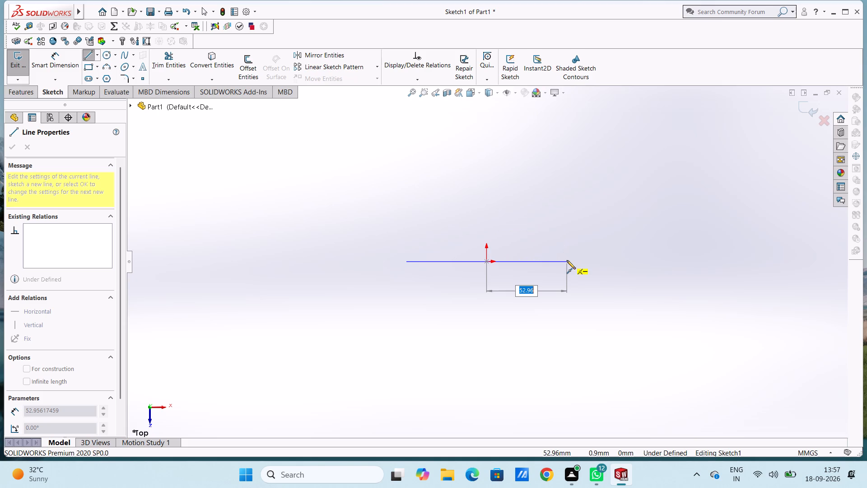
text(24)
key(Return)
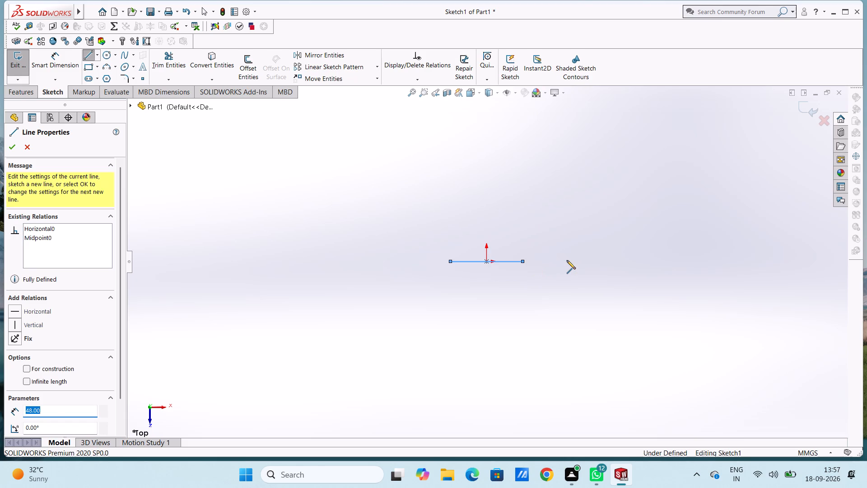
scroll(512, 254, down, 3)
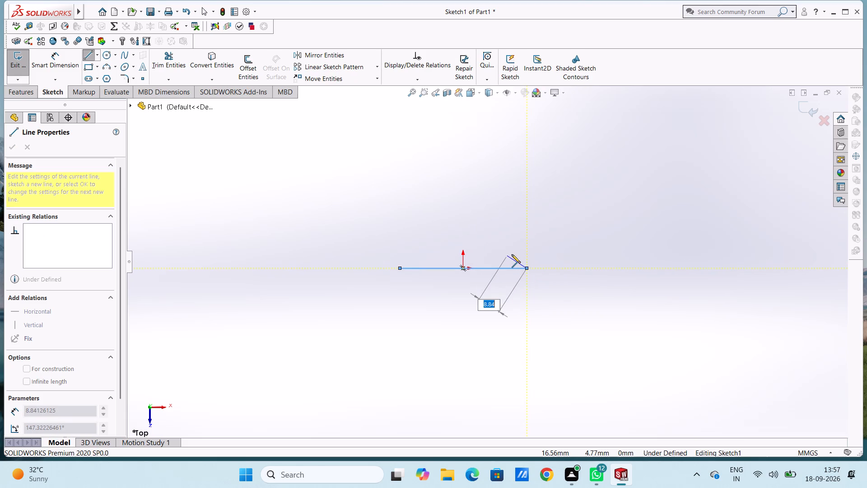
key(Escape)
key(Escape)
key(Escape)
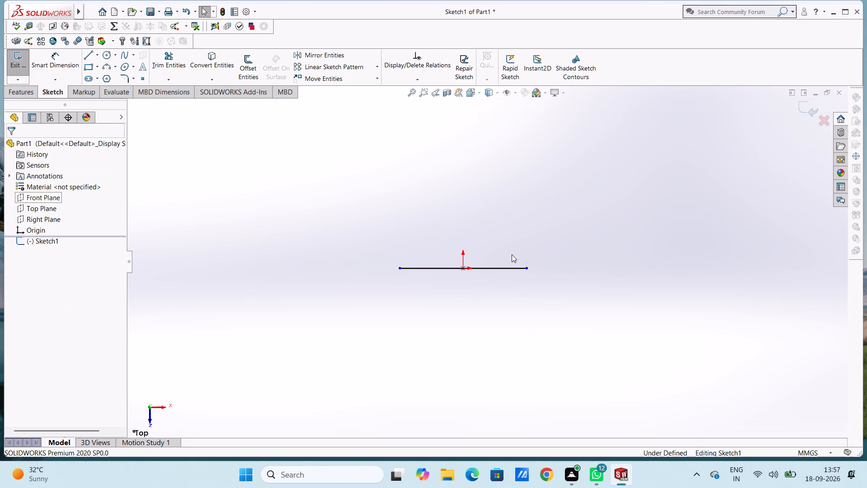
Complete a closed 48 by 3 mm rectangle above the base line with three more connected lines.
click(85, 55)
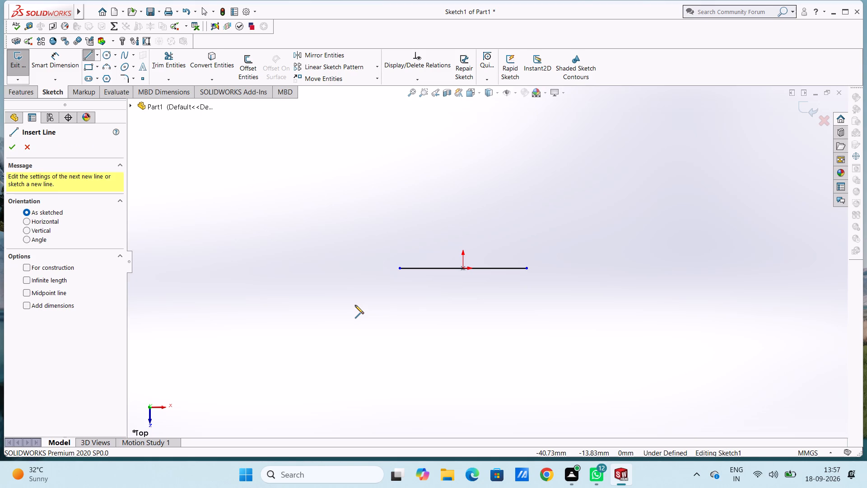
click(399, 268)
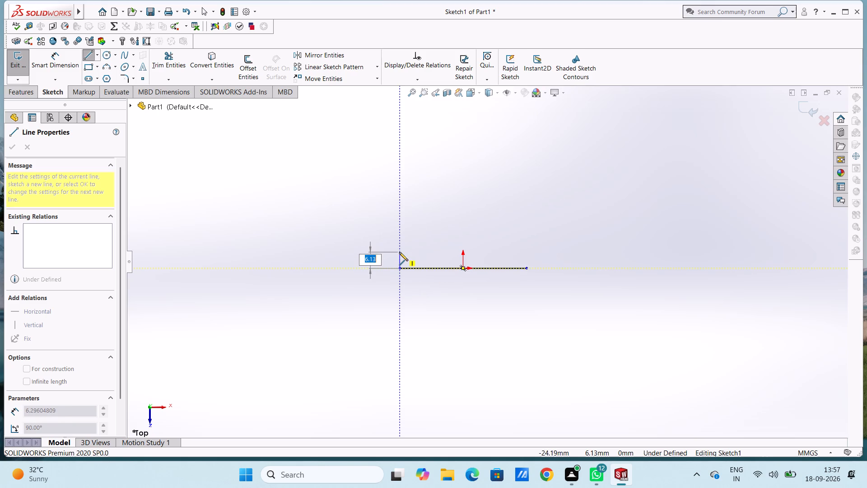
scroll(399, 252, up, 1)
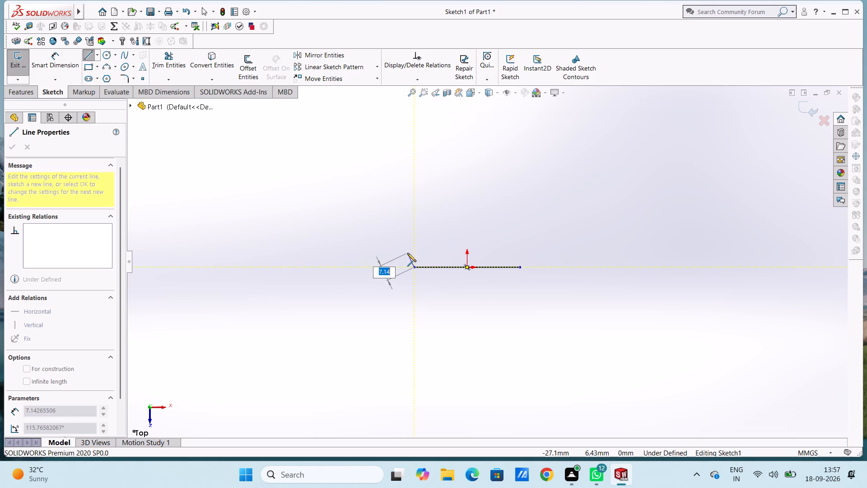
scroll(413, 251, down, 5)
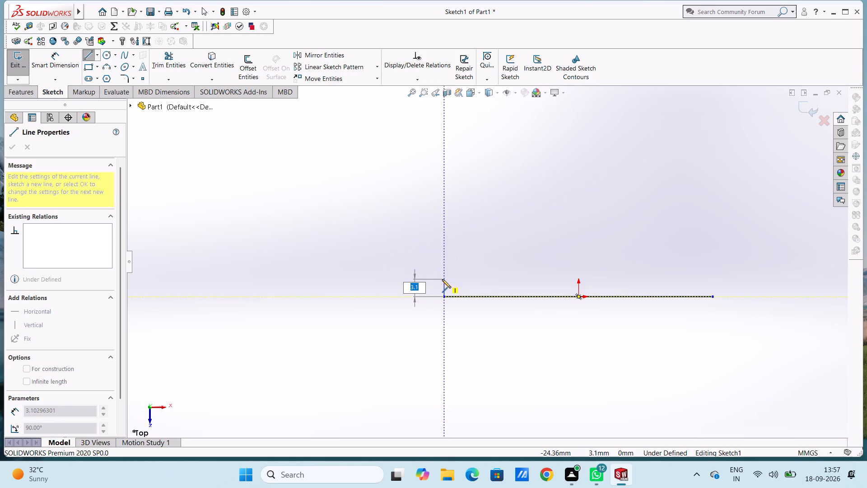
key(3)
key(Return)
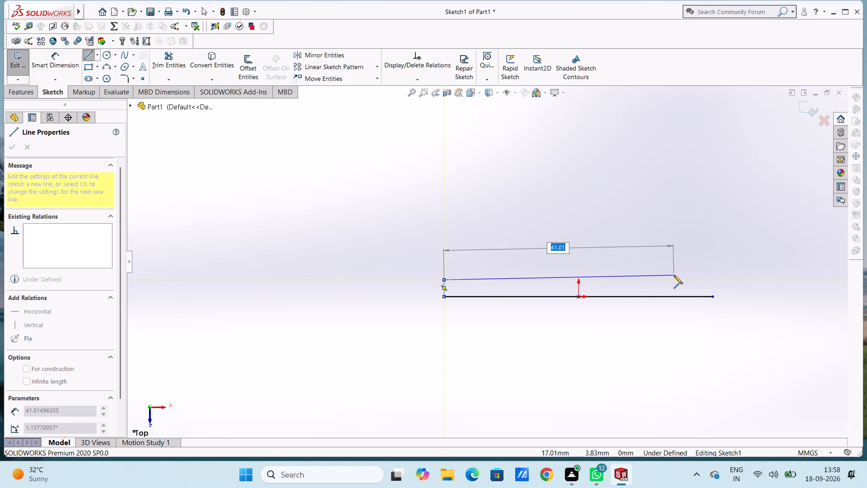
click(713, 280)
click(714, 296)
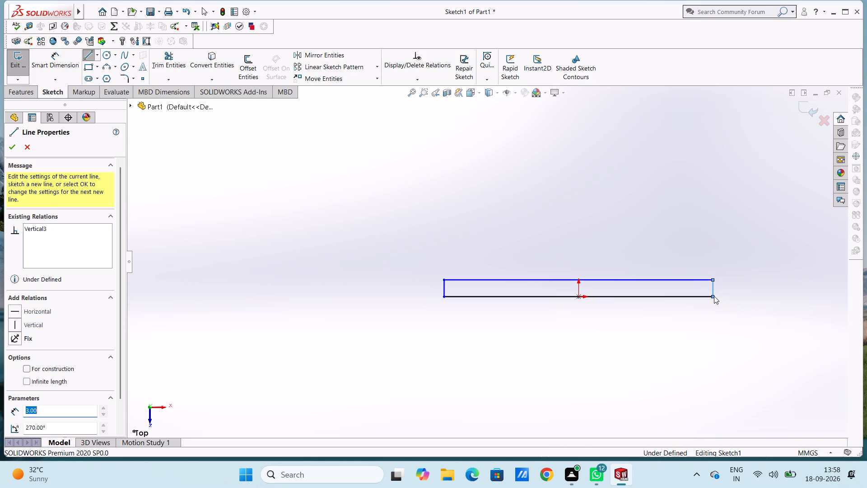
key(Escape)
key(Escape)
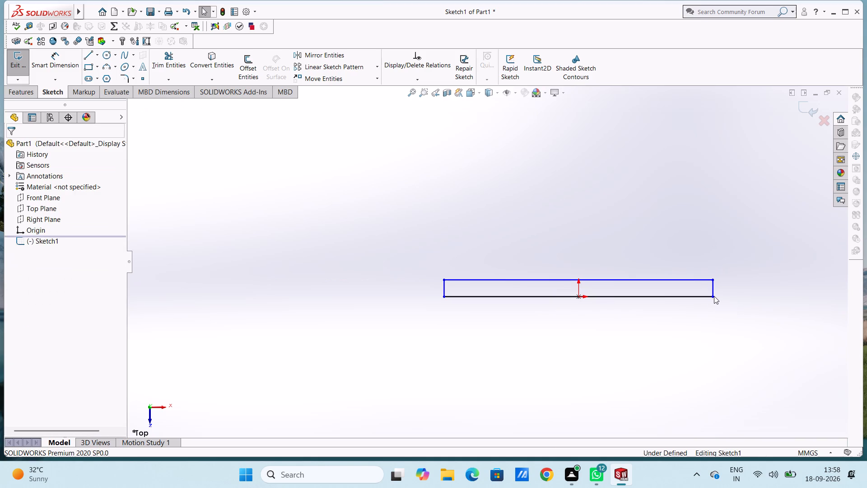
Sketch a circle of radius 5 mm centred about 30.5 mm directly above the origin.
scroll(714, 296, up, 3)
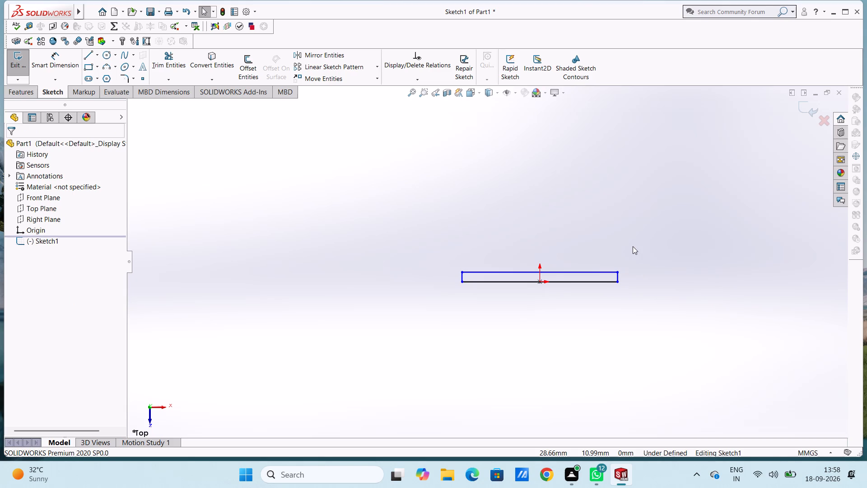
click(105, 59)
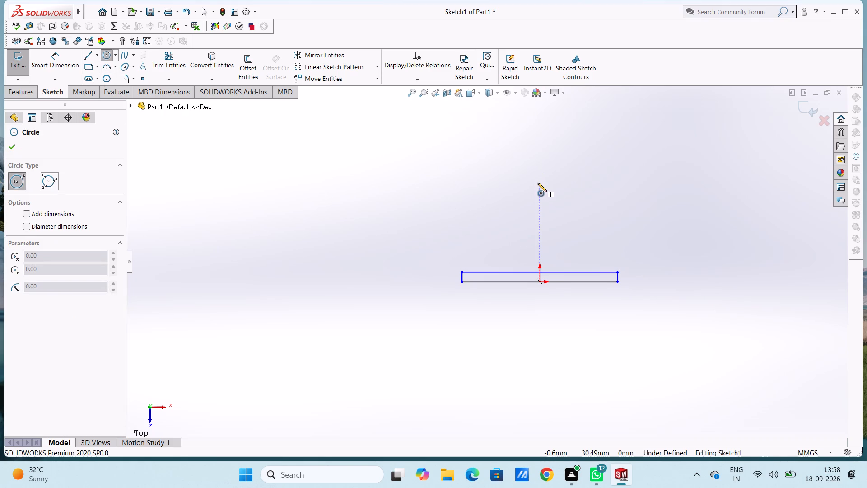
click(538, 183)
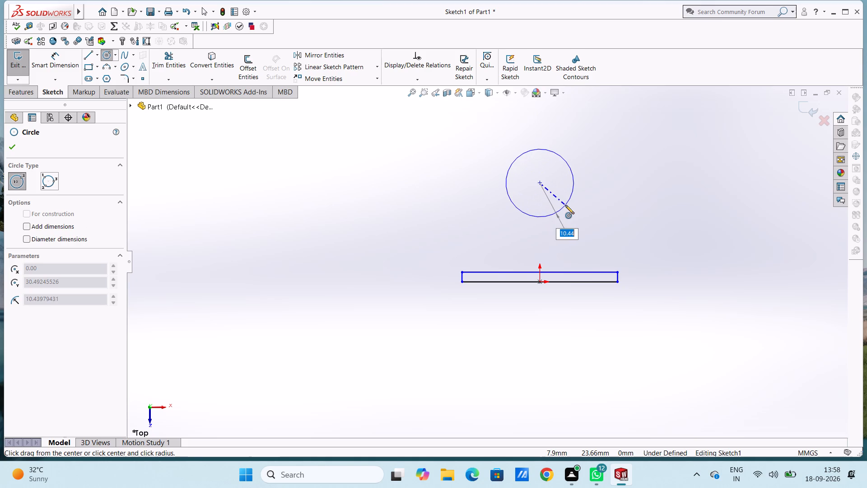
key(5)
key(Return)
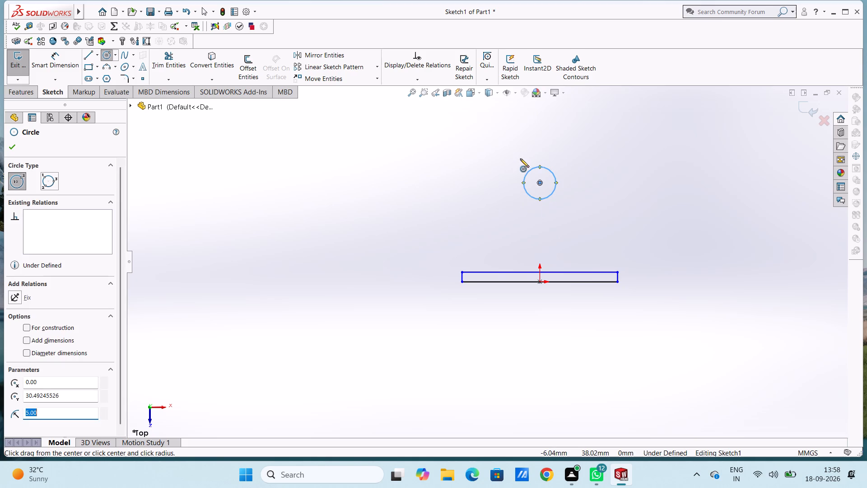
Sketch a second, larger circle concentric with the 5 mm radius circle.
click(539, 181)
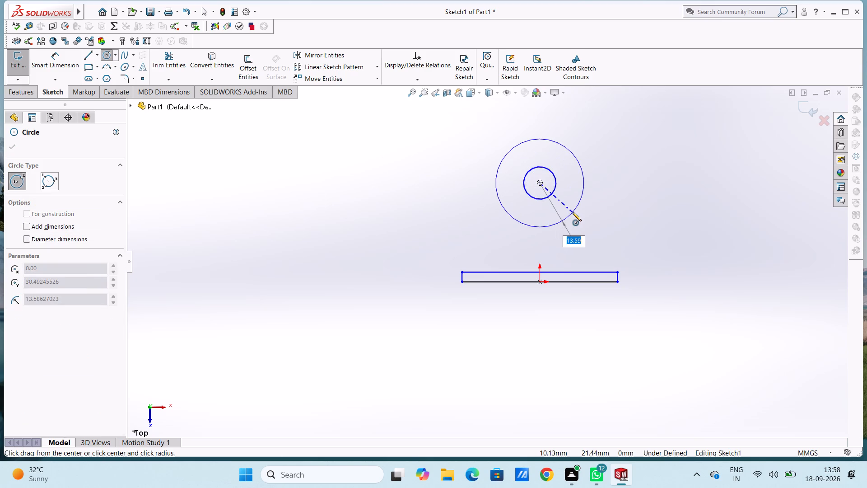
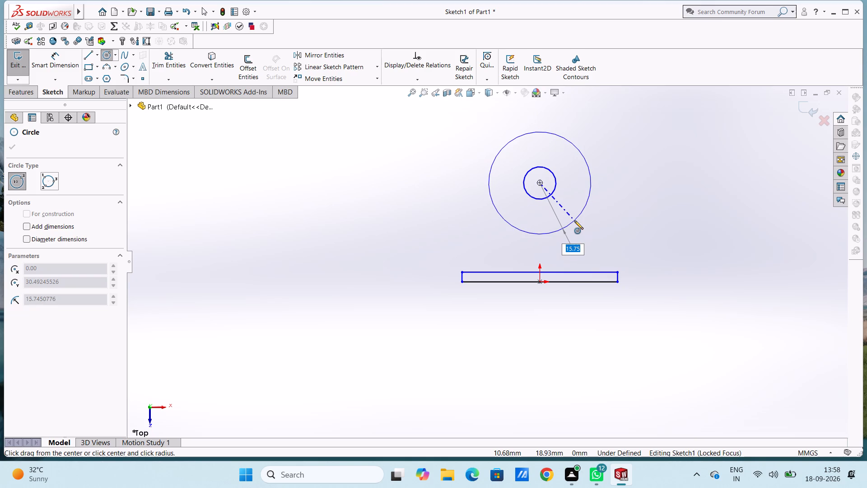
Set the larger concentric circle's radius to 15 mm.
text(15)
key(Return)
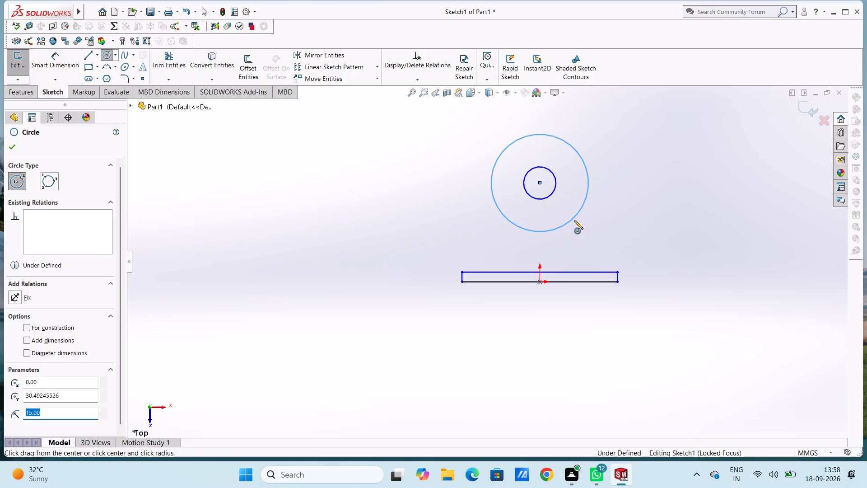
key(Escape)
key(Escape)
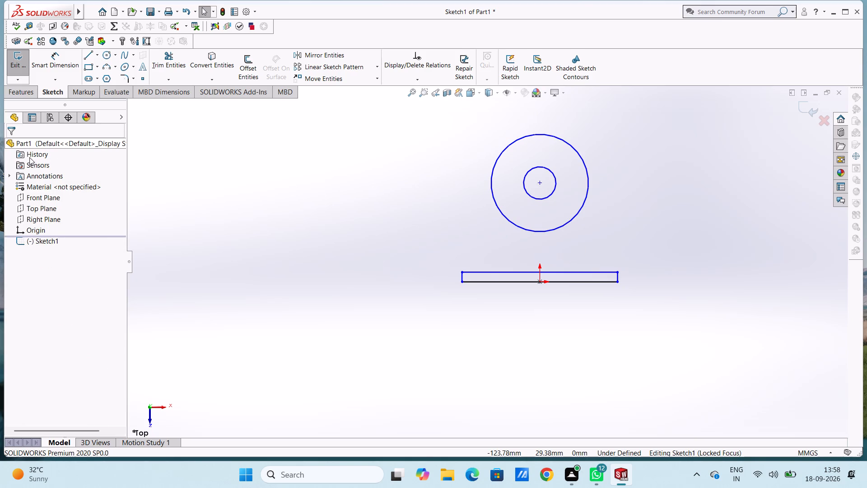
Dimension the diameters of the inner and outer circles.
click(50, 68)
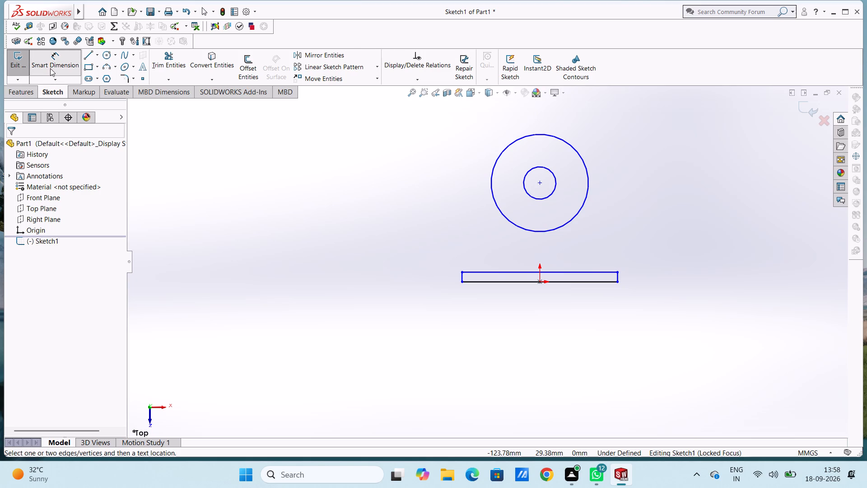
click(525, 178)
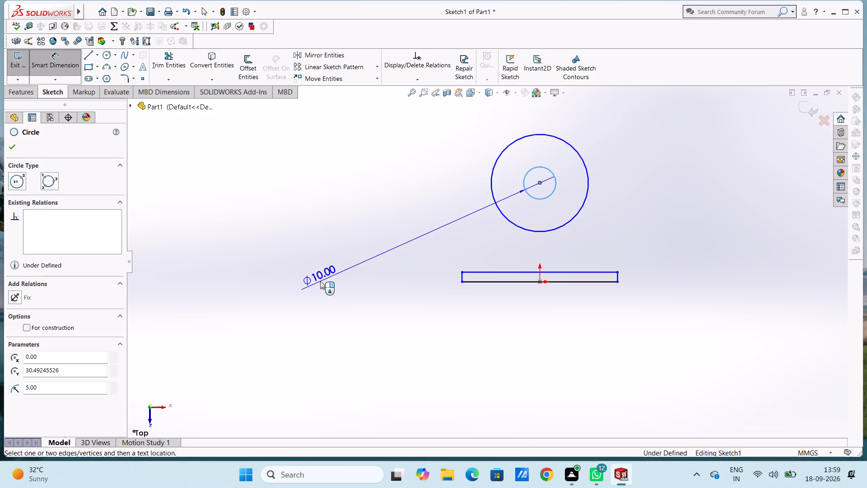
click(320, 281)
click(283, 267)
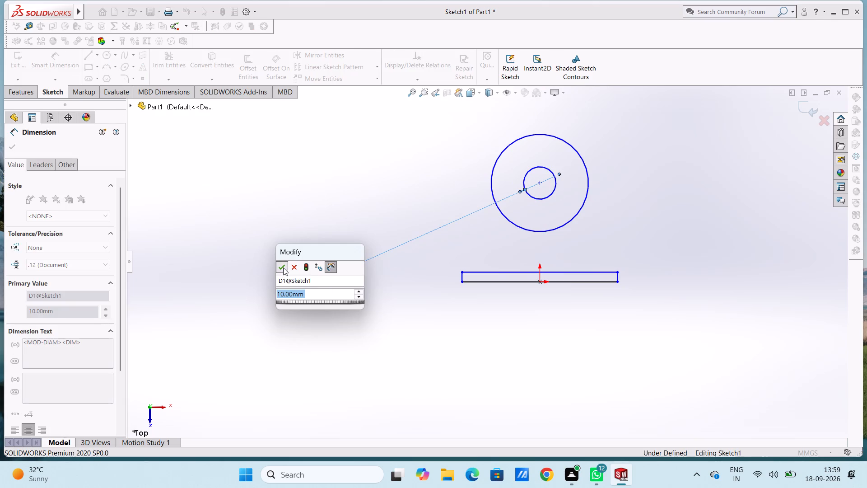
click(296, 212)
click(493, 188)
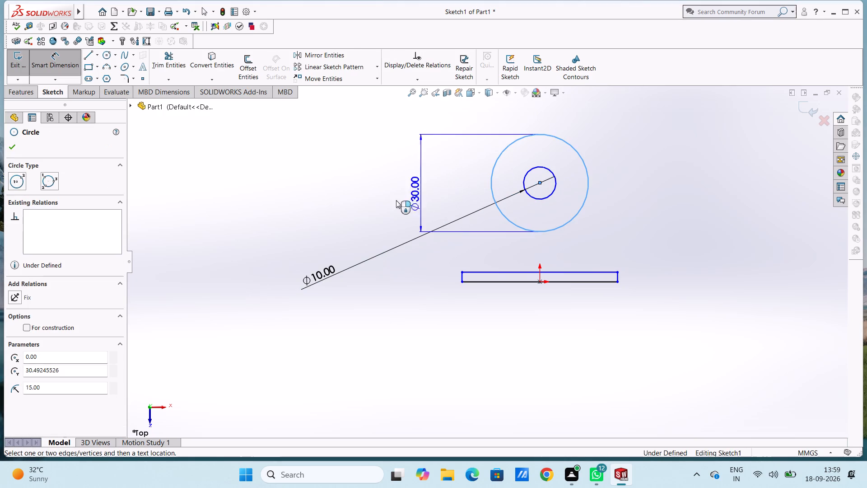
click(198, 282)
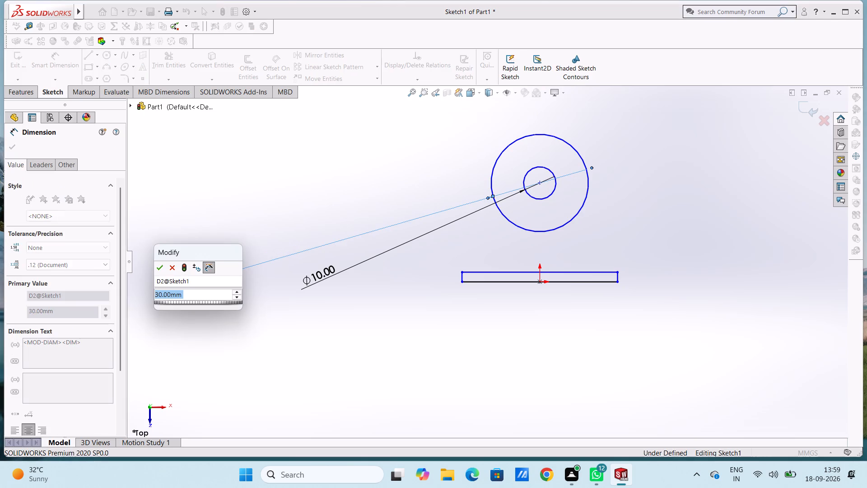
click(161, 272)
click(204, 206)
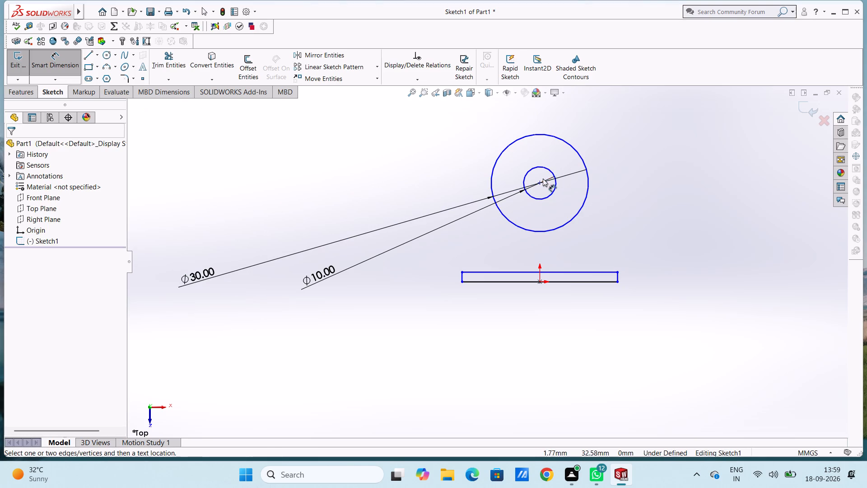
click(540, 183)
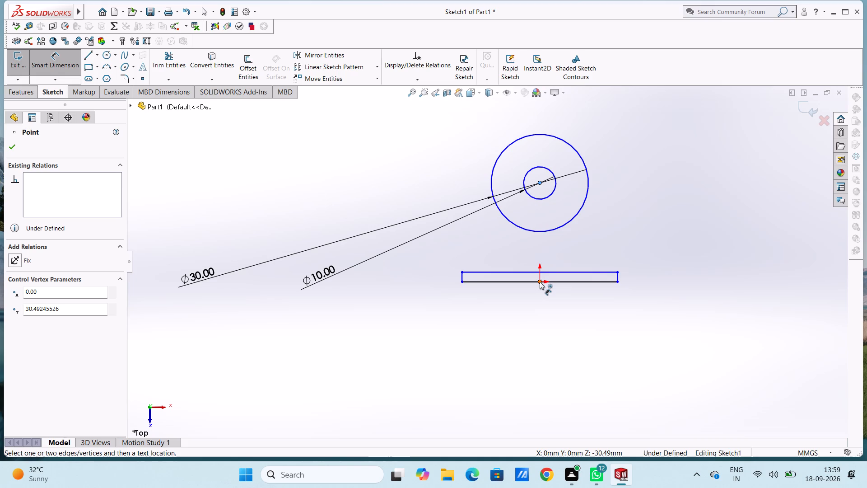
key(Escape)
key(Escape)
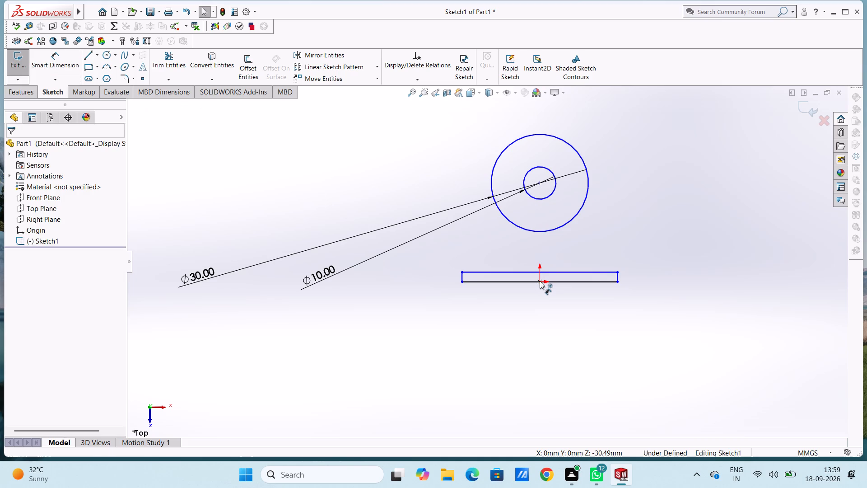
Dimension the length and the thickness of the base rectangle.
click(71, 71)
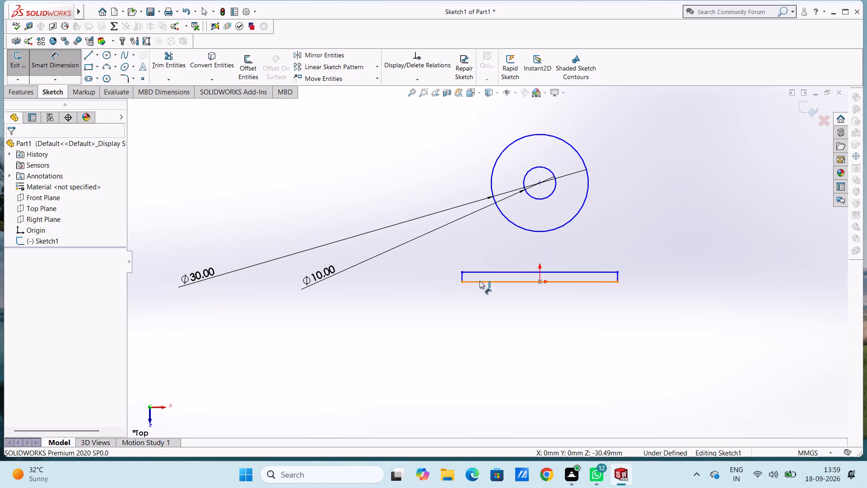
click(480, 281)
click(539, 381)
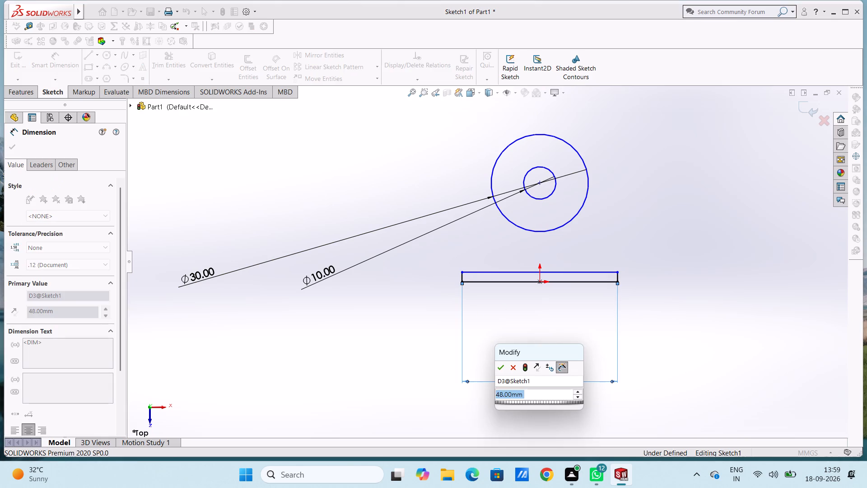
click(503, 370)
click(511, 341)
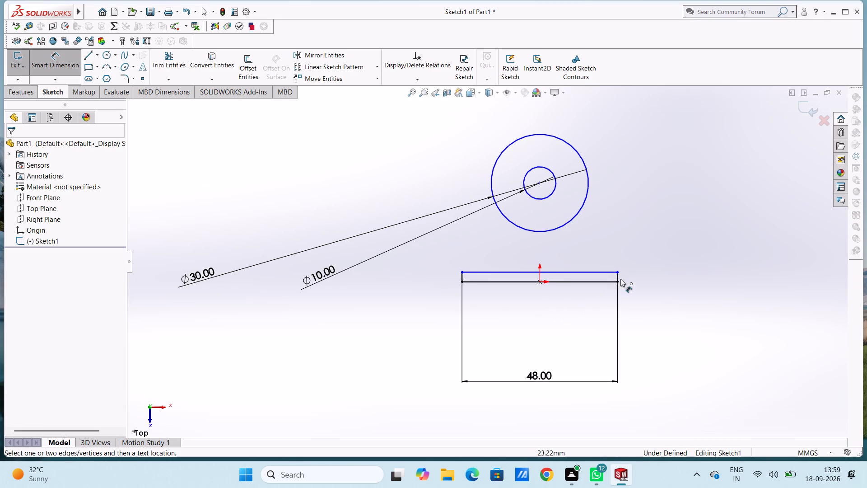
scroll(627, 277, down, 2)
click(598, 274)
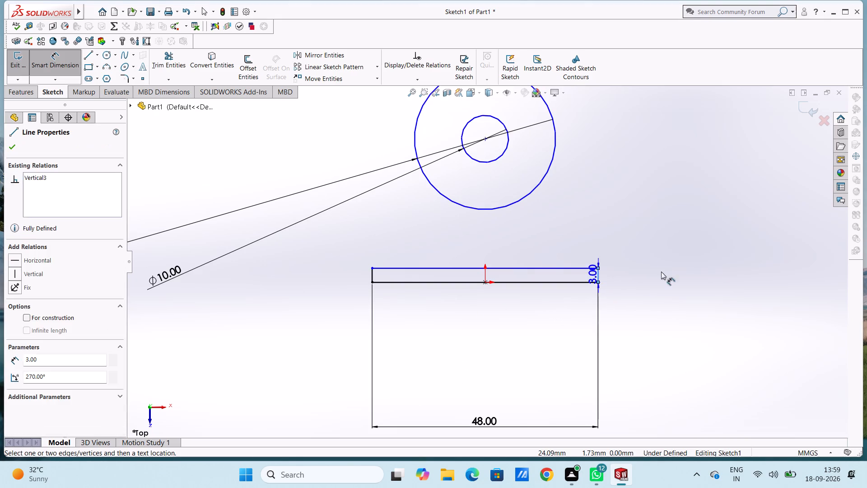
click(761, 272)
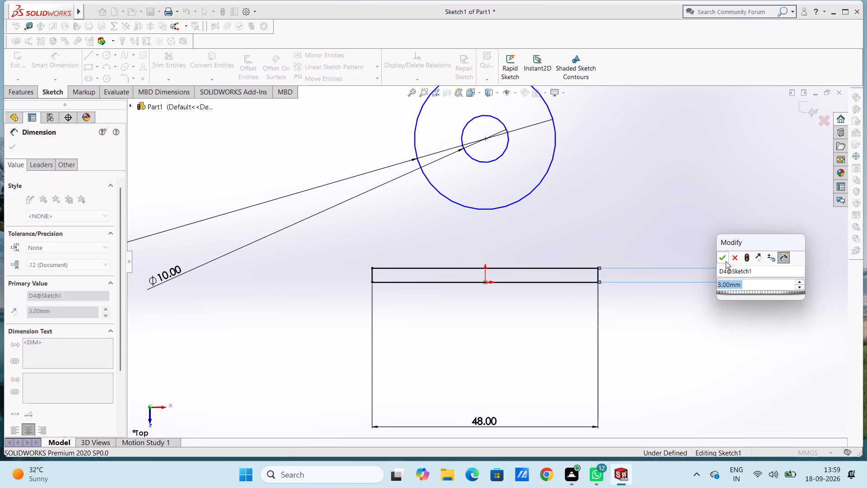
click(726, 261)
click(695, 237)
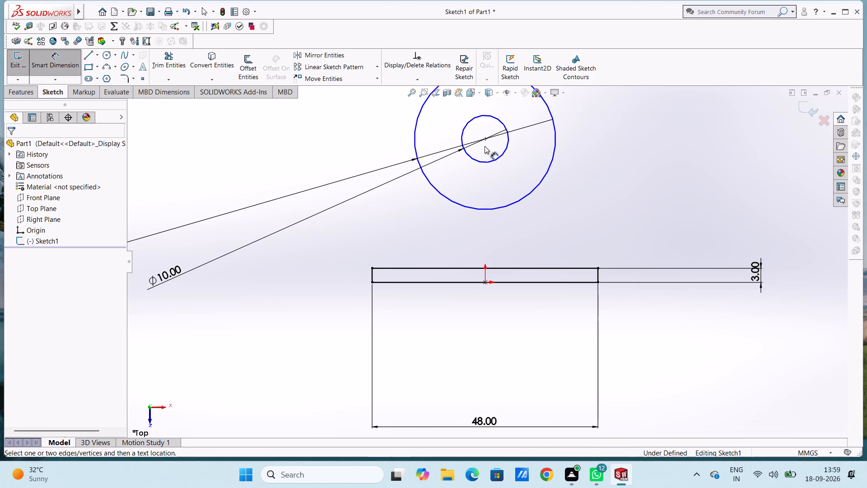
Dimension the vertical distance from the circles' centre to the base's upper edge as 26 mm.
click(485, 141)
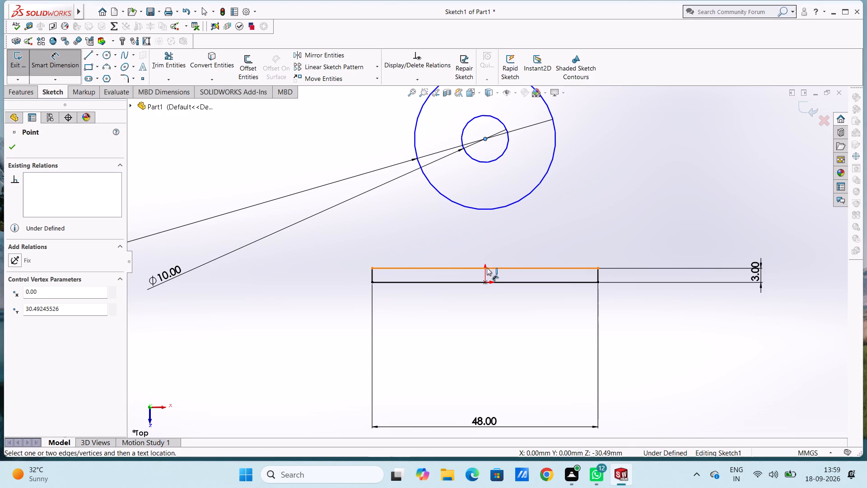
click(485, 266)
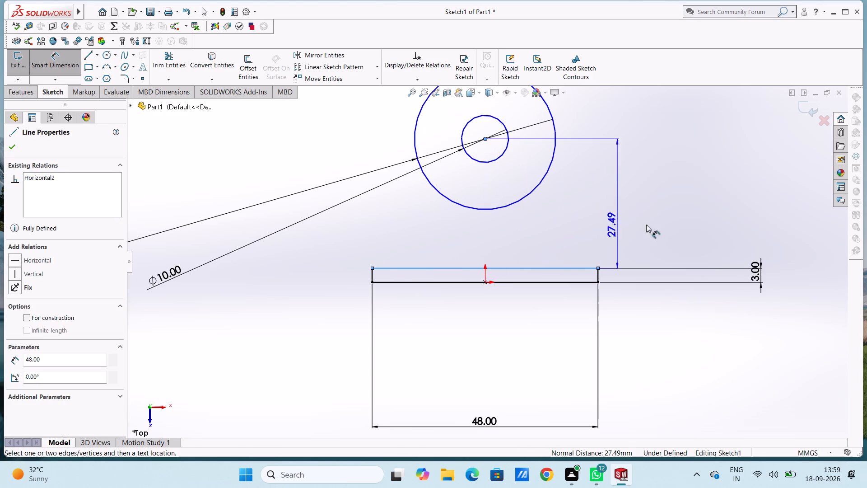
click(723, 223)
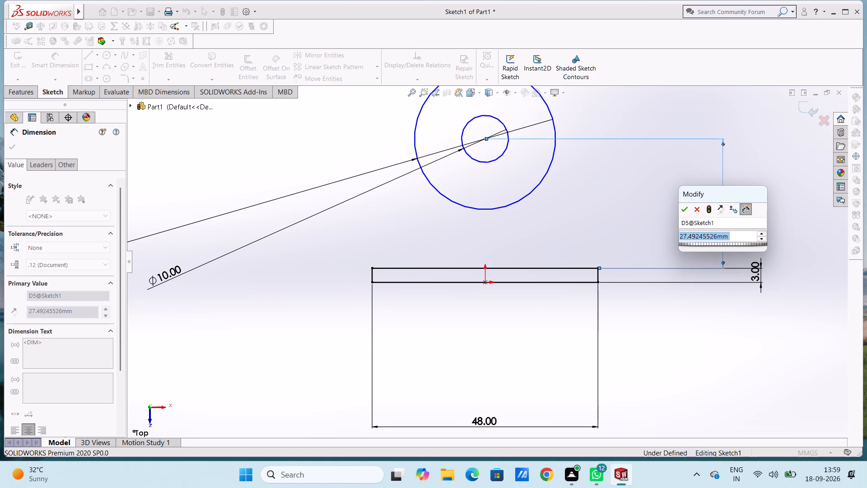
text(26)
key(Return)
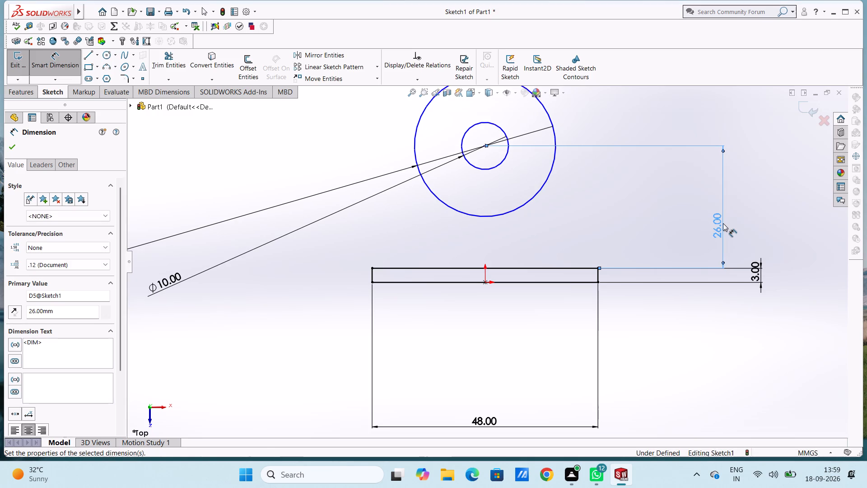
click(766, 197)
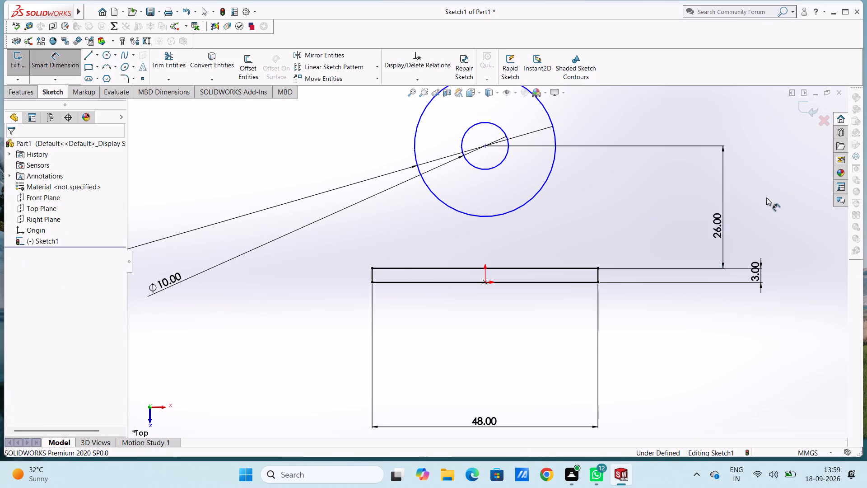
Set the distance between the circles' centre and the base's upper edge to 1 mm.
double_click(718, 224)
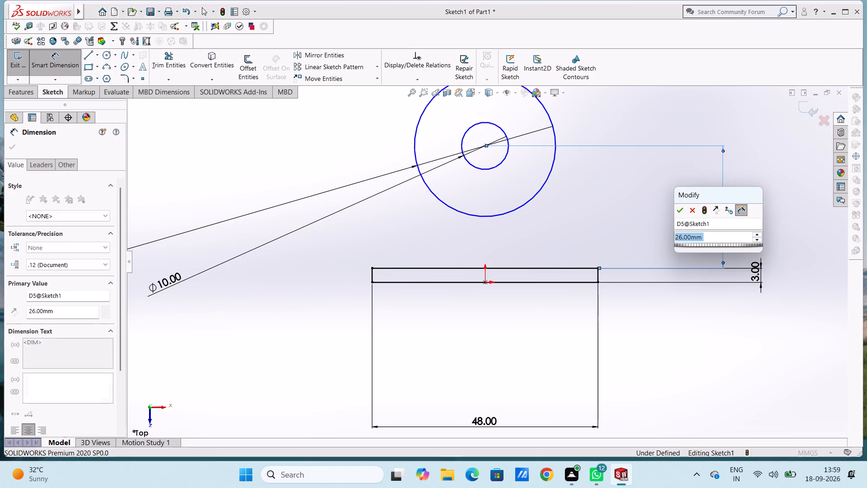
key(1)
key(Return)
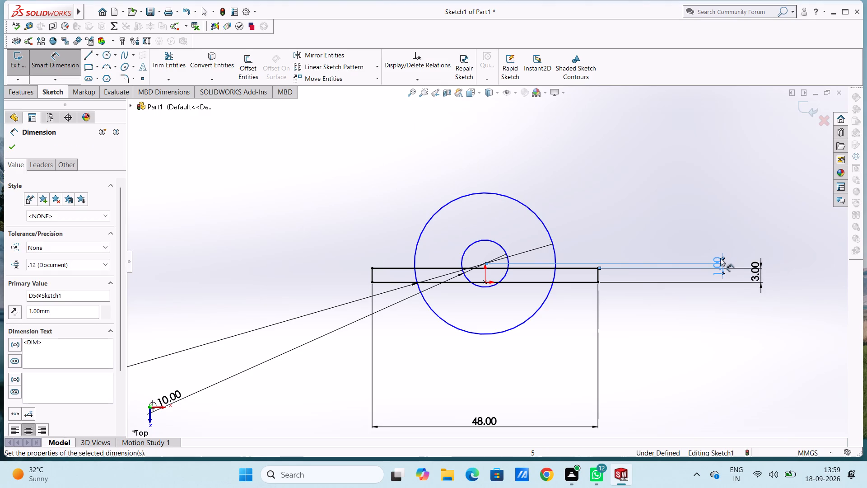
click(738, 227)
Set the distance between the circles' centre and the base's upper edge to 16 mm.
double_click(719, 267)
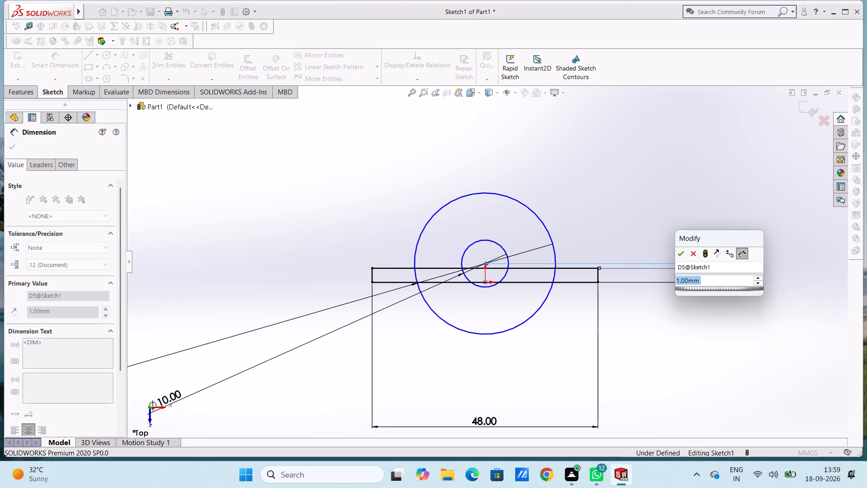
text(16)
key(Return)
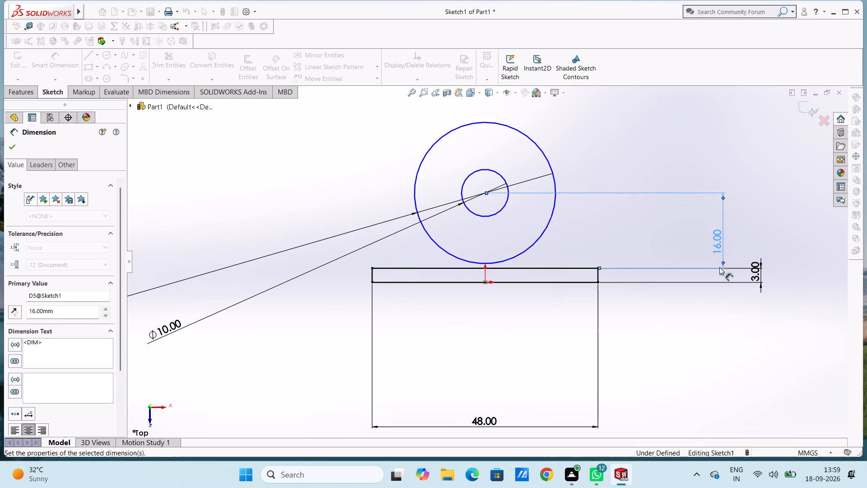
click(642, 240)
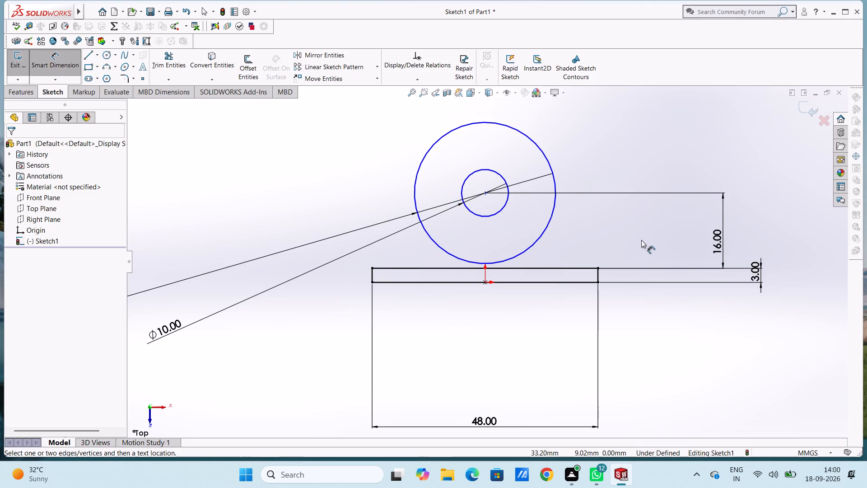
Set the distance between the circles' centre and the base's upper edge to 17 mm.
double_click(719, 244)
text(17)
key(Return)
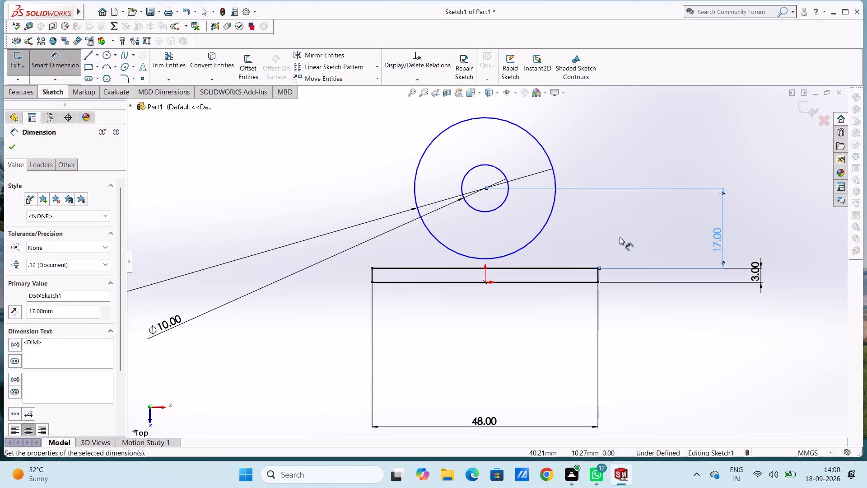
click(604, 239)
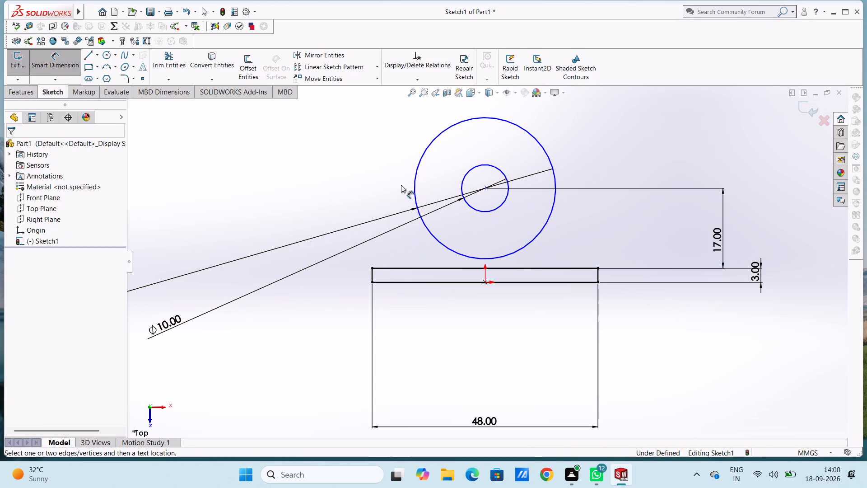
Dimension the distance between the circles' centre and the origin.
scroll(401, 185, up, 3)
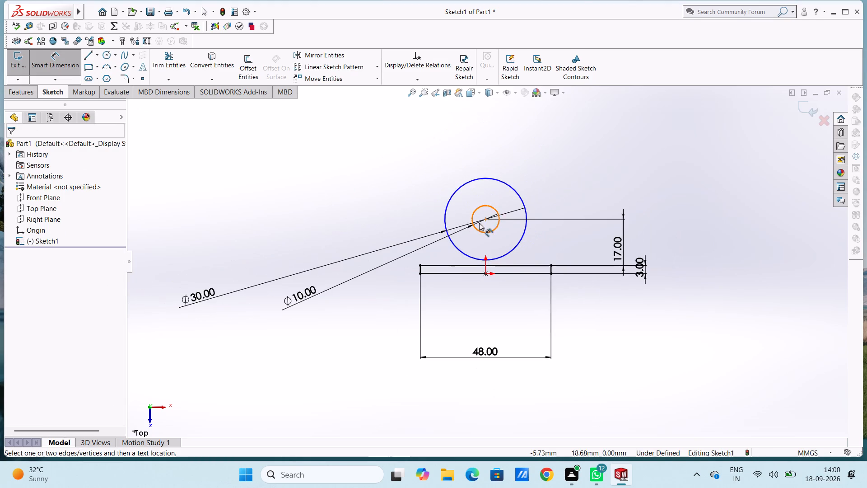
click(486, 220)
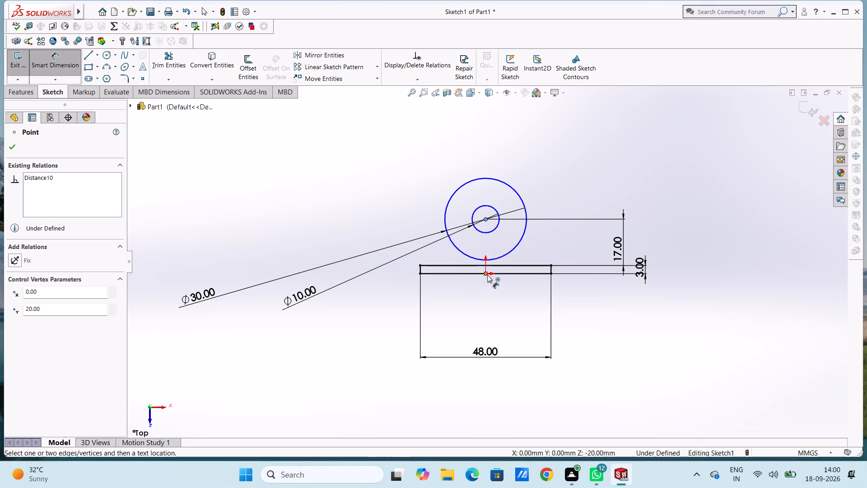
click(487, 274)
click(200, 281)
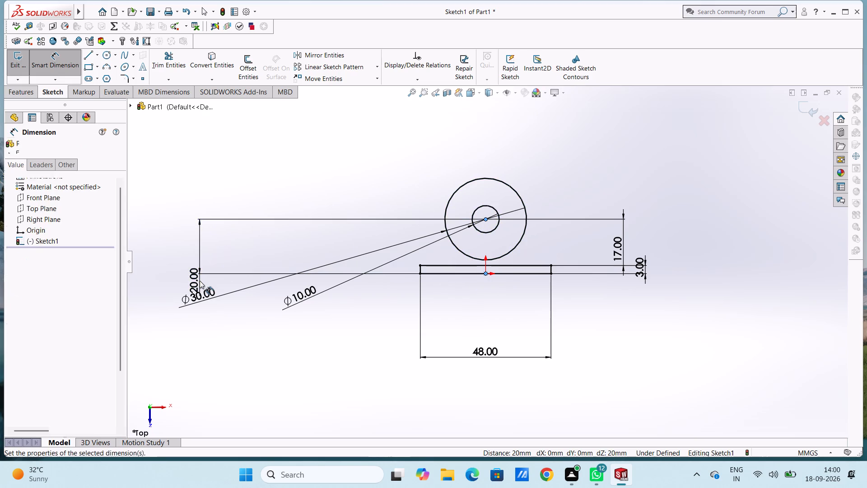
click(165, 267)
click(166, 238)
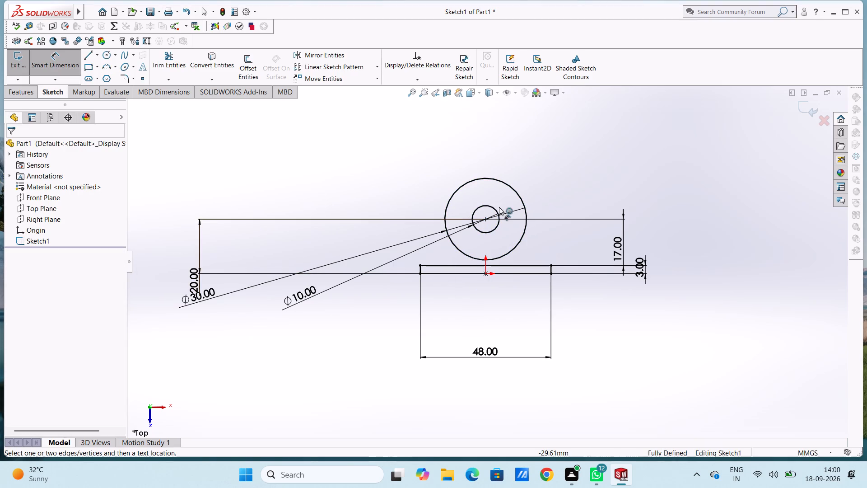
Sketch a 5 mm radius arc from the outer circle's lower left to the base's upper edge.
scroll(523, 223, down, 2)
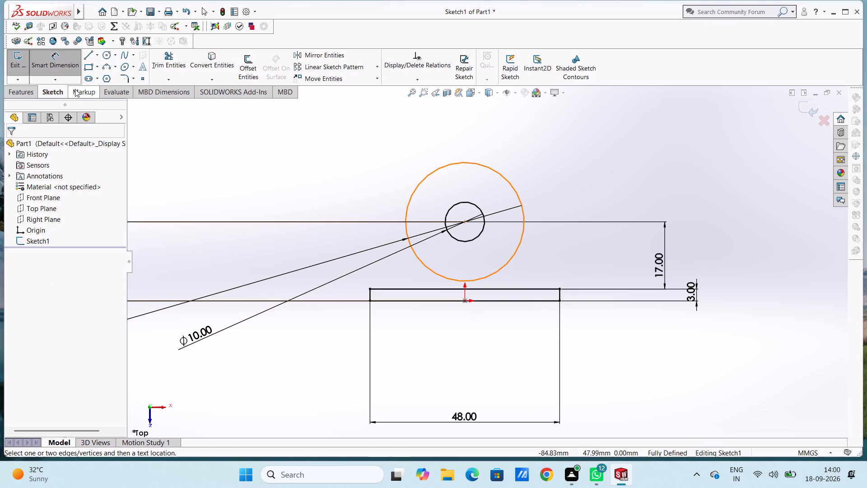
click(123, 76)
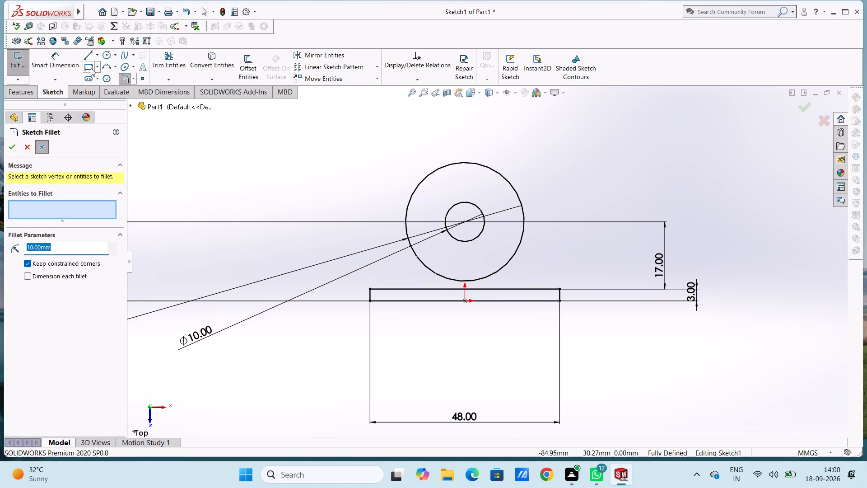
click(104, 62)
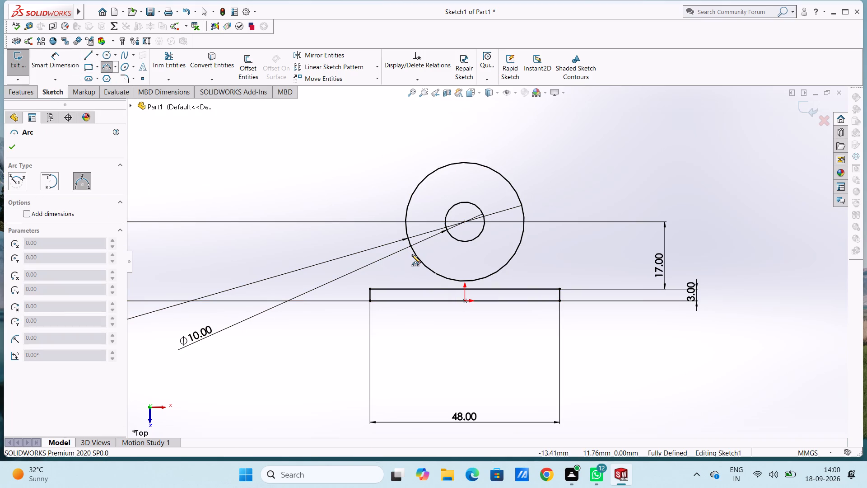
click(432, 272)
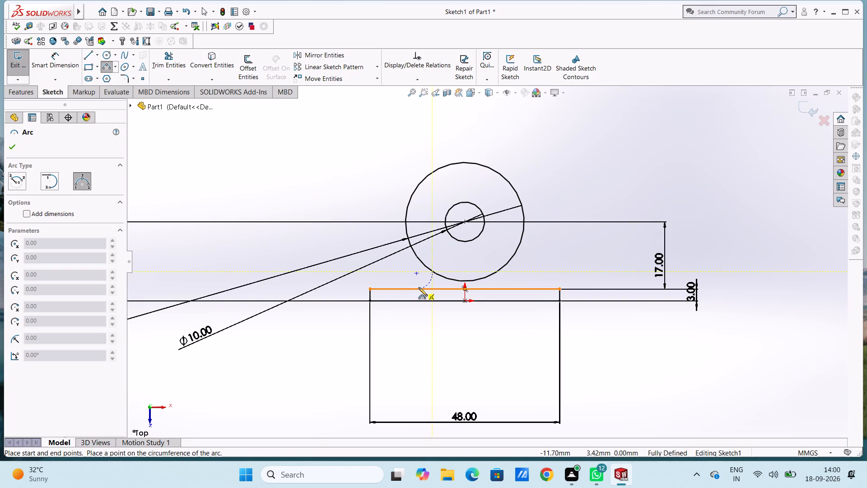
click(419, 287)
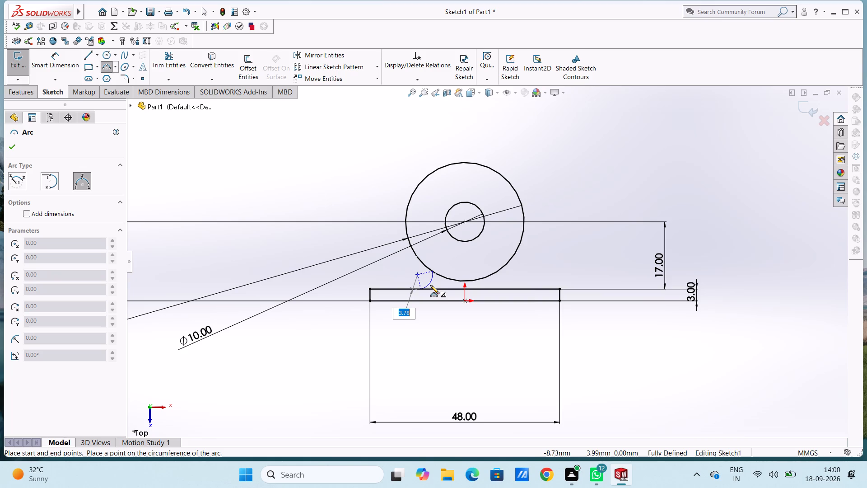
key(5)
key(Return)
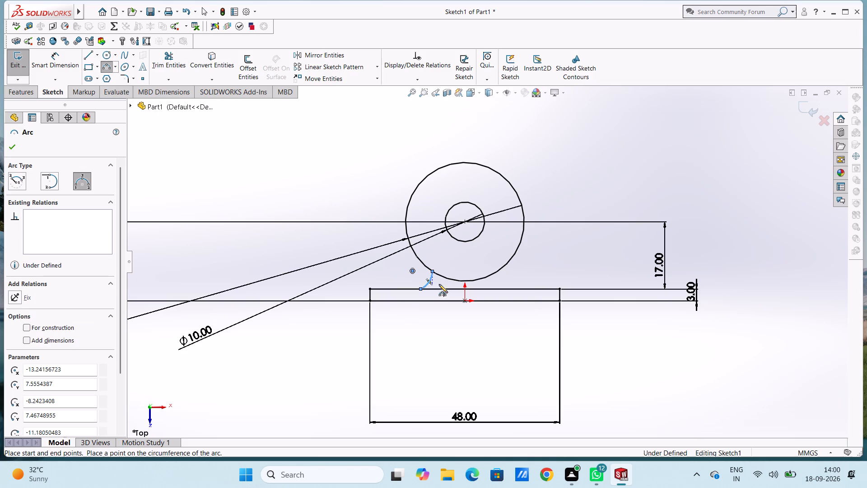
Sketch a 5 mm radius arc from the outer circle's lower right to the base's upper edge.
click(497, 271)
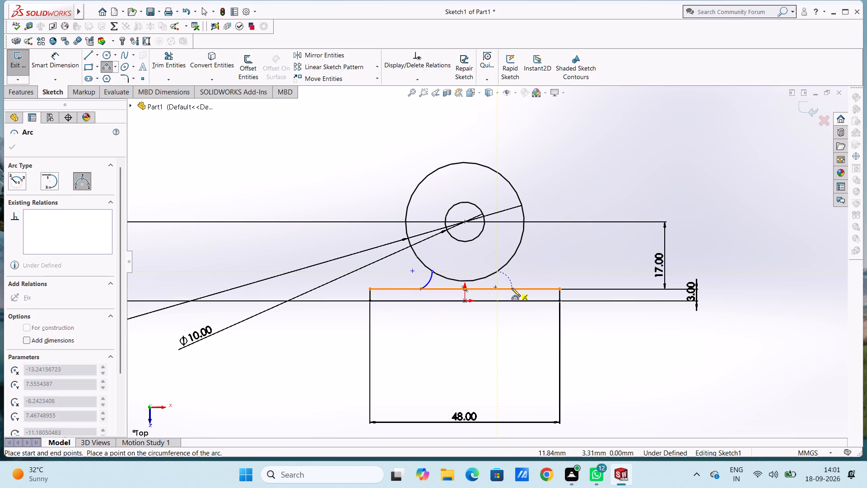
click(512, 288)
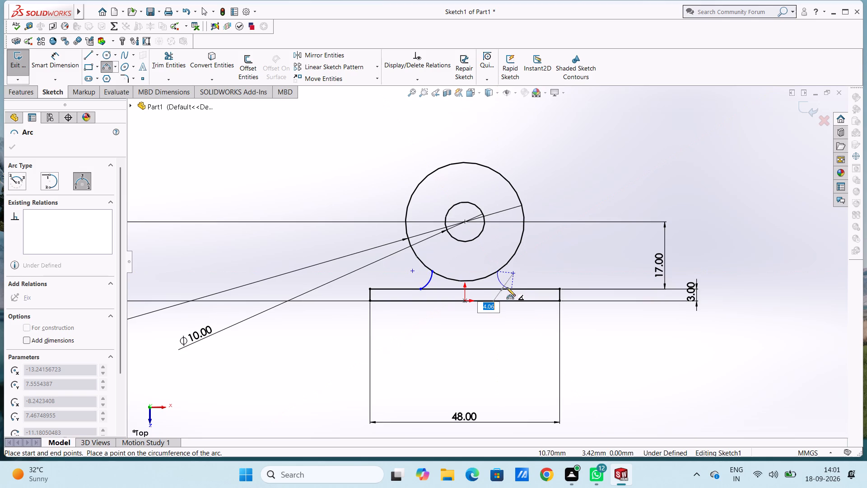
key(5)
key(Return)
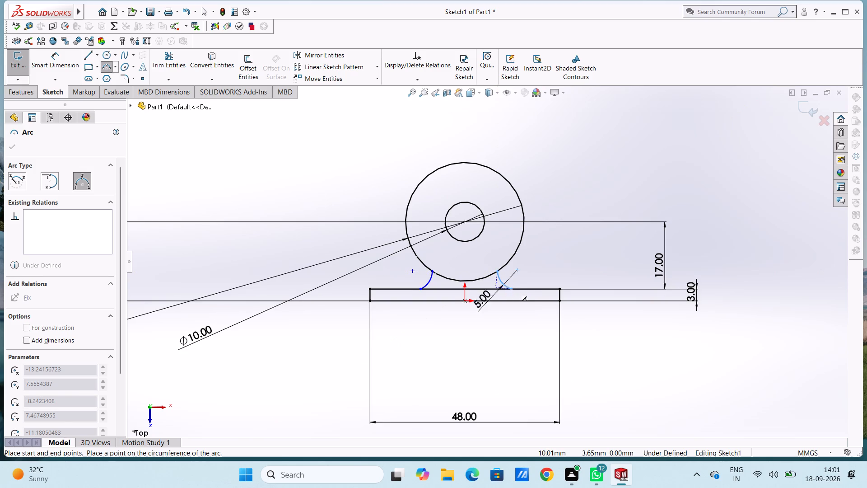
key(Escape)
key(Escape)
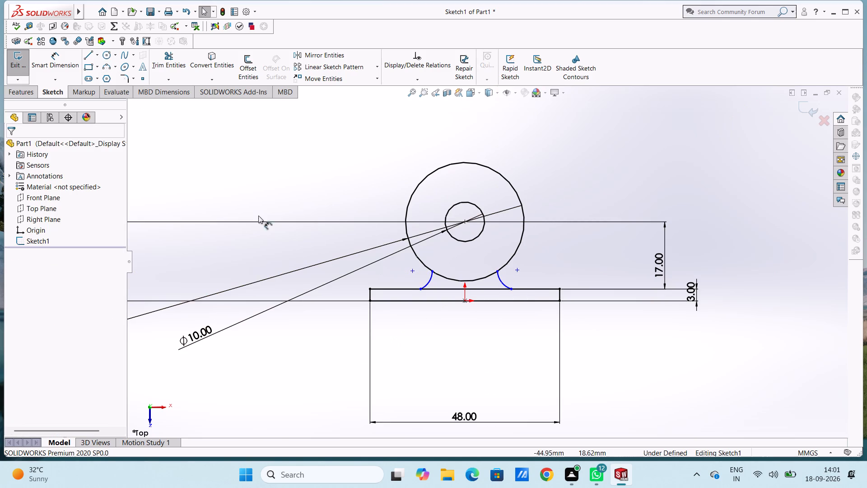
Dimension the left connecting arc's radius as 5 mm.
click(53, 59)
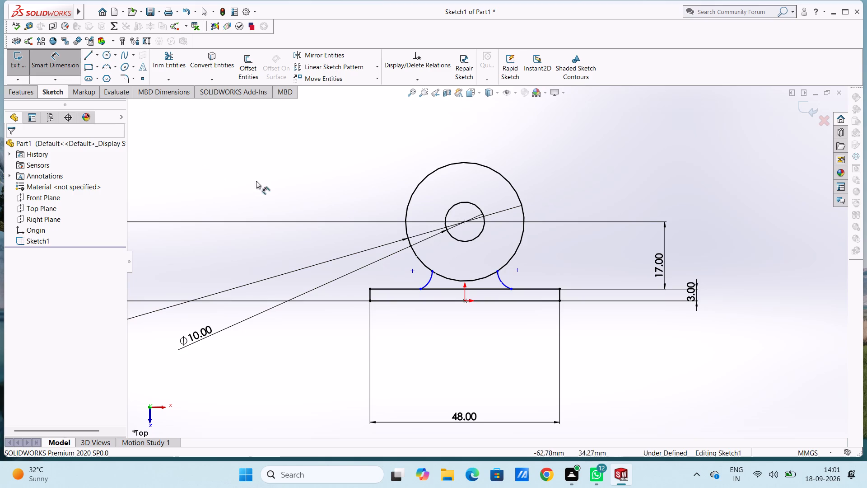
click(430, 280)
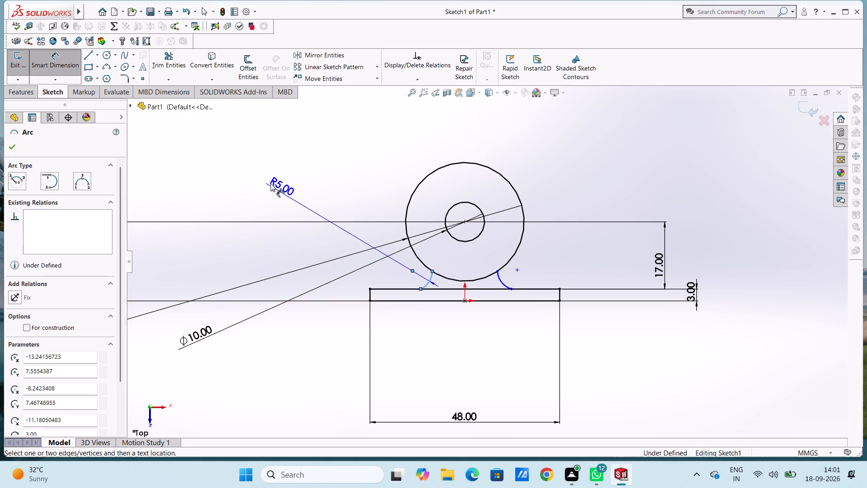
click(261, 162)
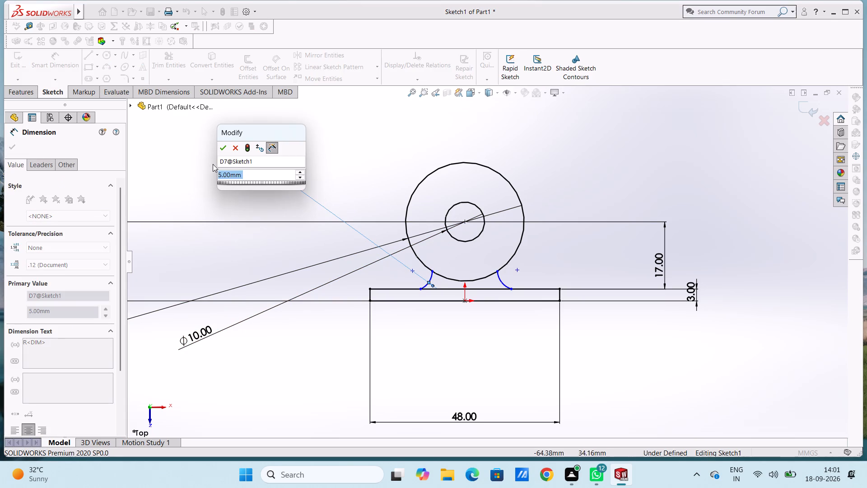
click(219, 153)
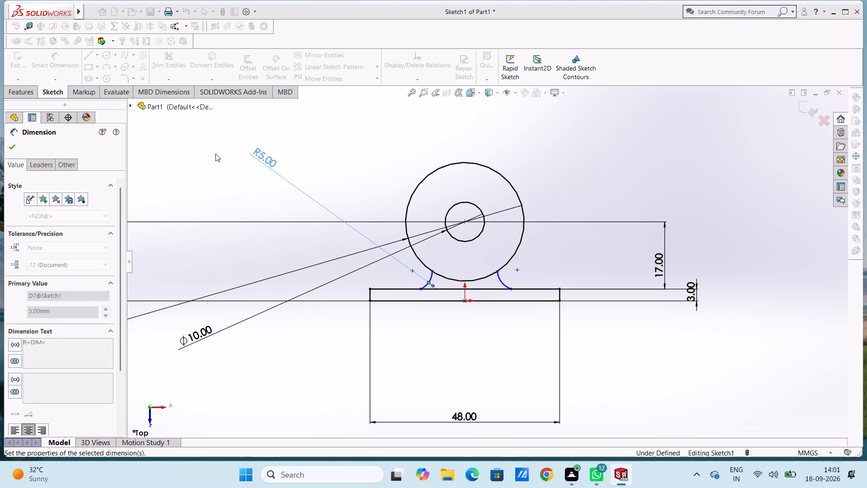
click(215, 154)
Dimension the right connecting arc's radius as 5 mm.
click(501, 284)
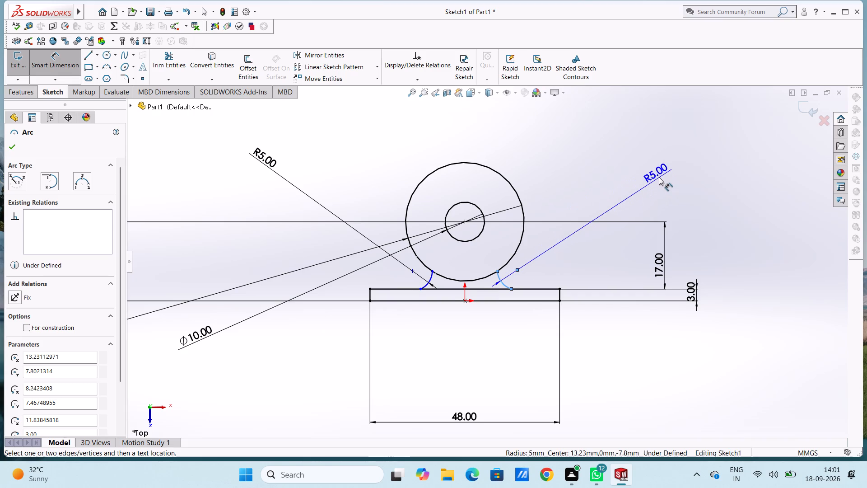
click(659, 177)
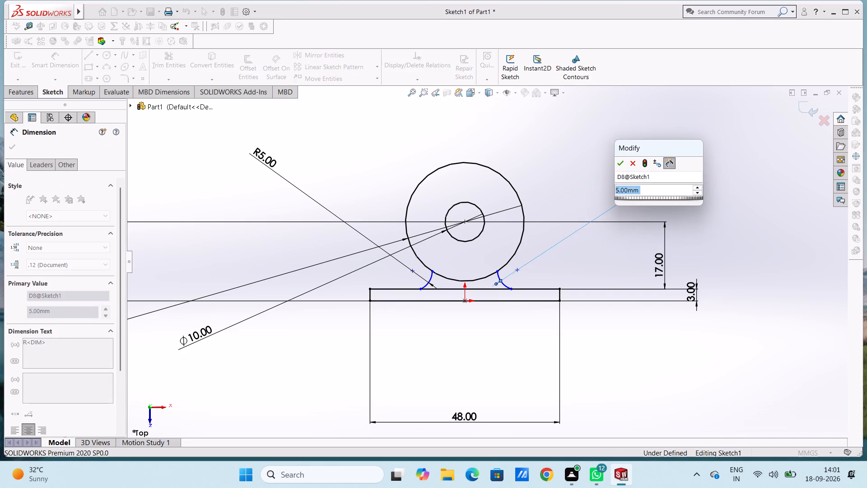
click(622, 169)
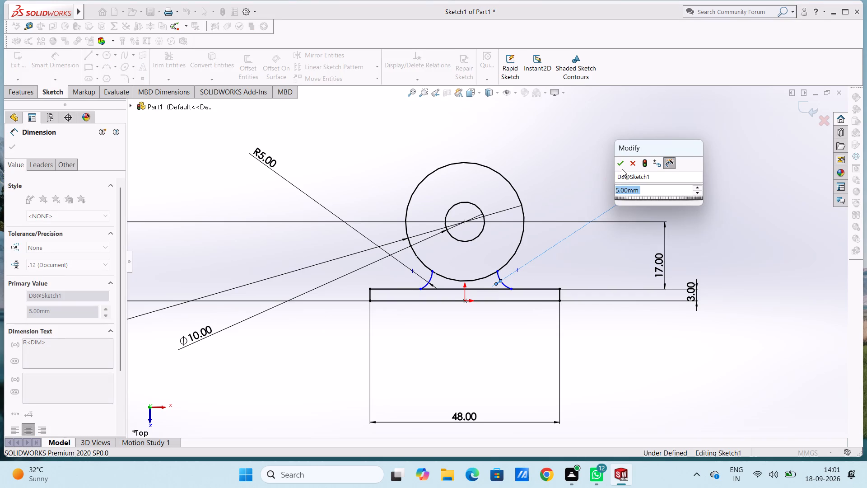
click(621, 166)
click(621, 166)
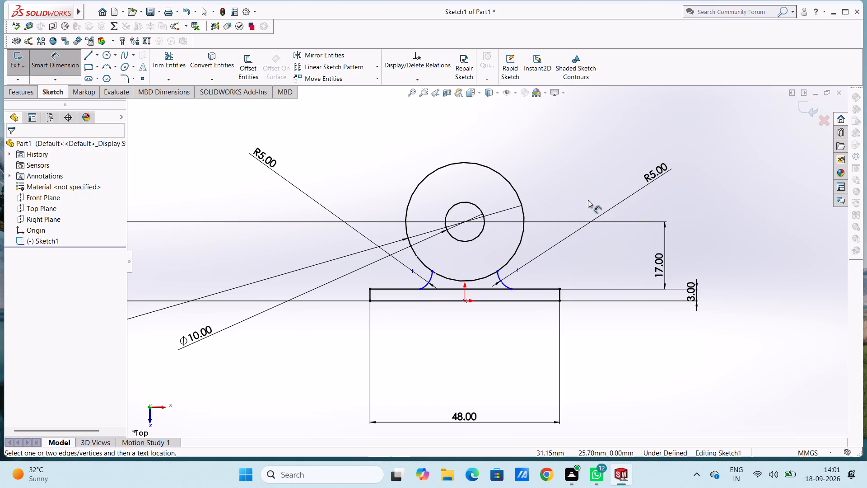
key(Escape)
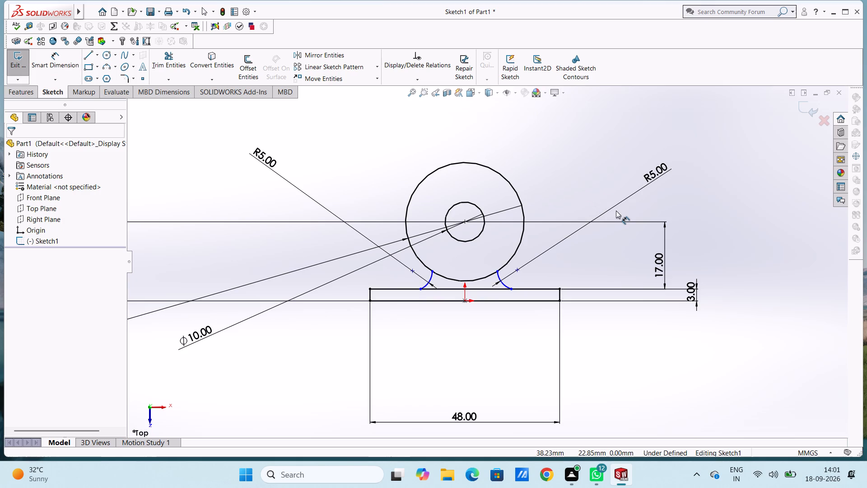
key(Escape)
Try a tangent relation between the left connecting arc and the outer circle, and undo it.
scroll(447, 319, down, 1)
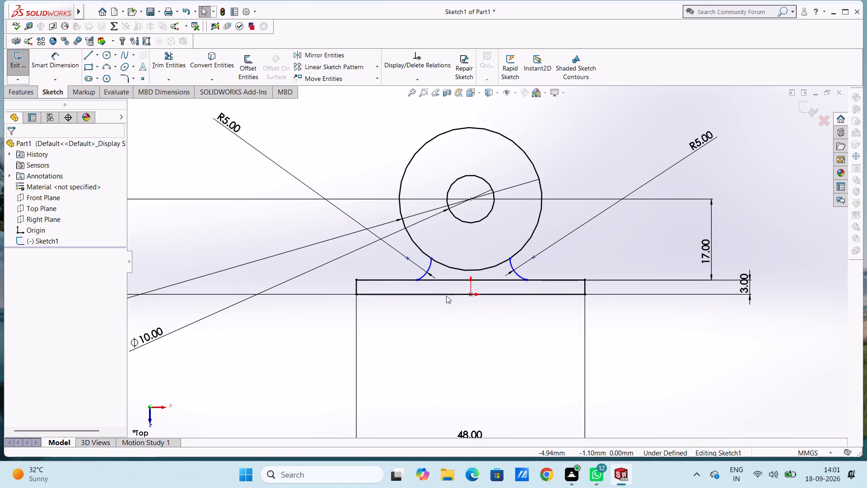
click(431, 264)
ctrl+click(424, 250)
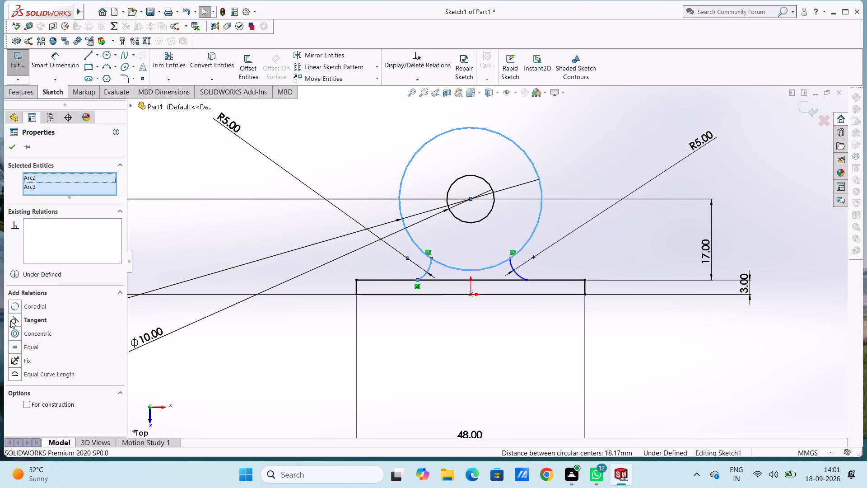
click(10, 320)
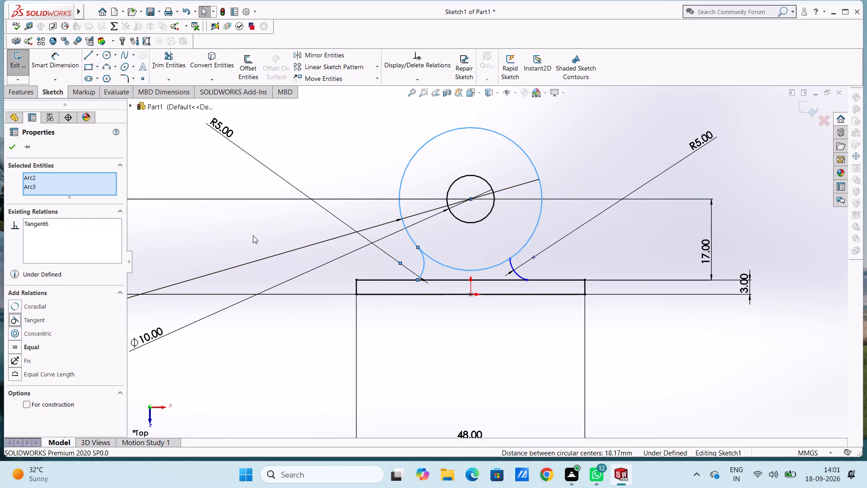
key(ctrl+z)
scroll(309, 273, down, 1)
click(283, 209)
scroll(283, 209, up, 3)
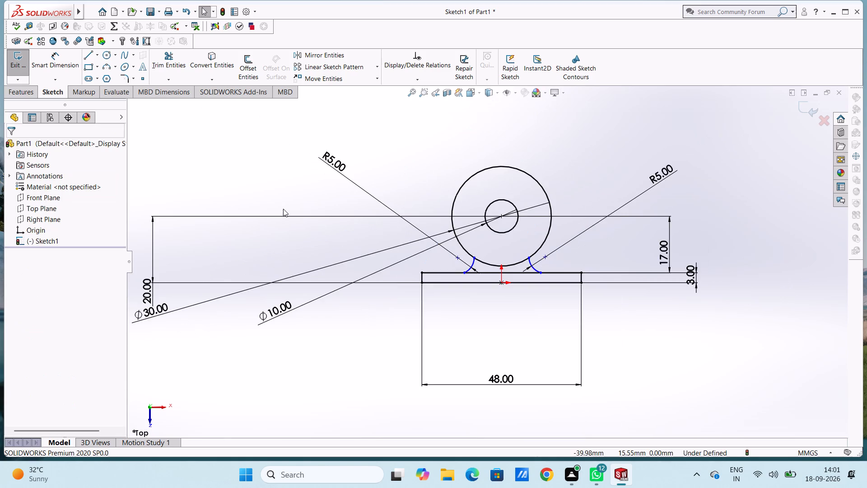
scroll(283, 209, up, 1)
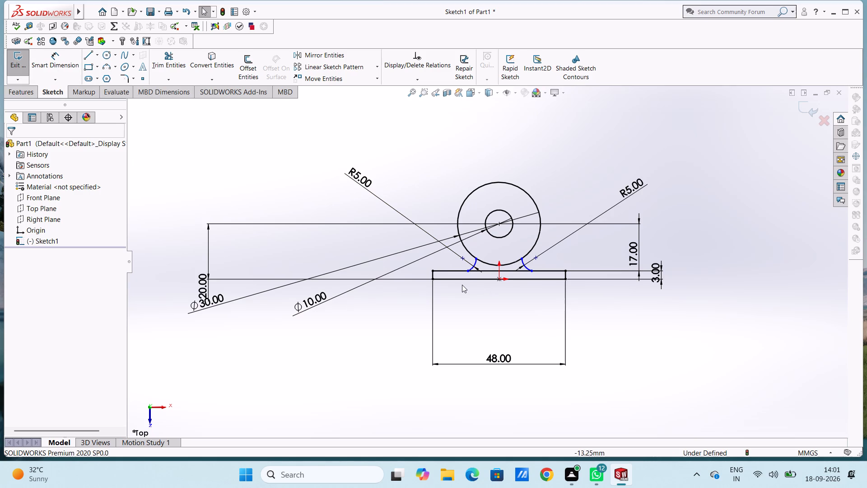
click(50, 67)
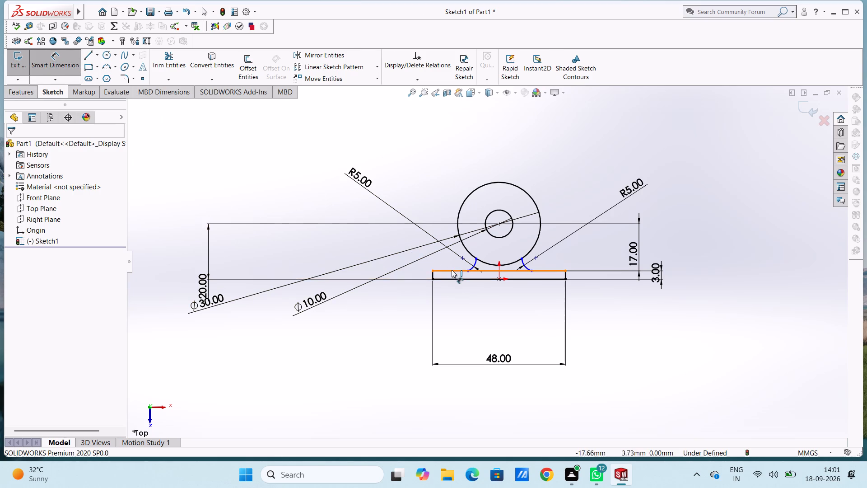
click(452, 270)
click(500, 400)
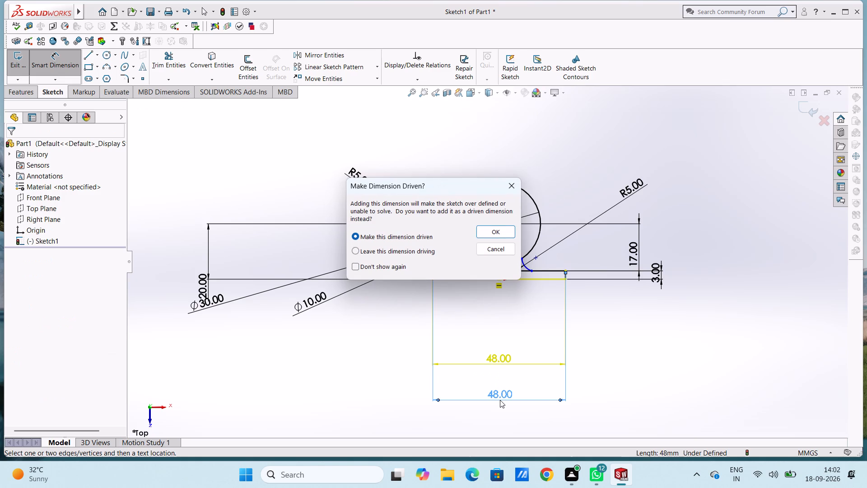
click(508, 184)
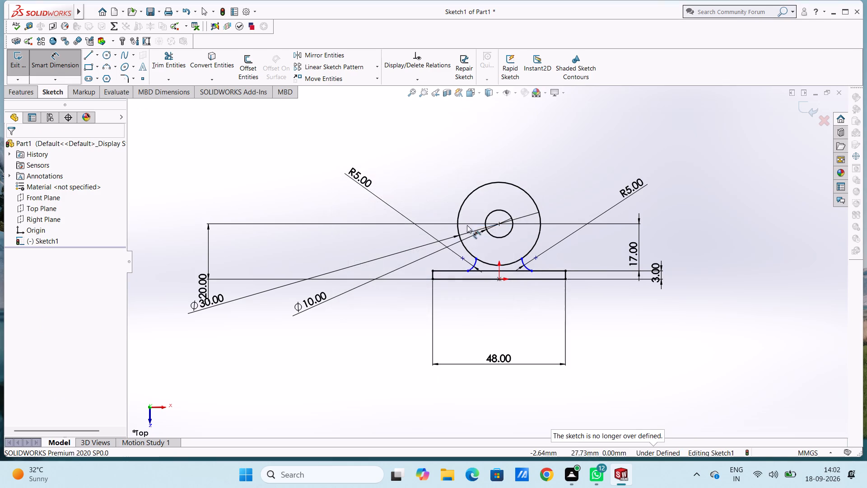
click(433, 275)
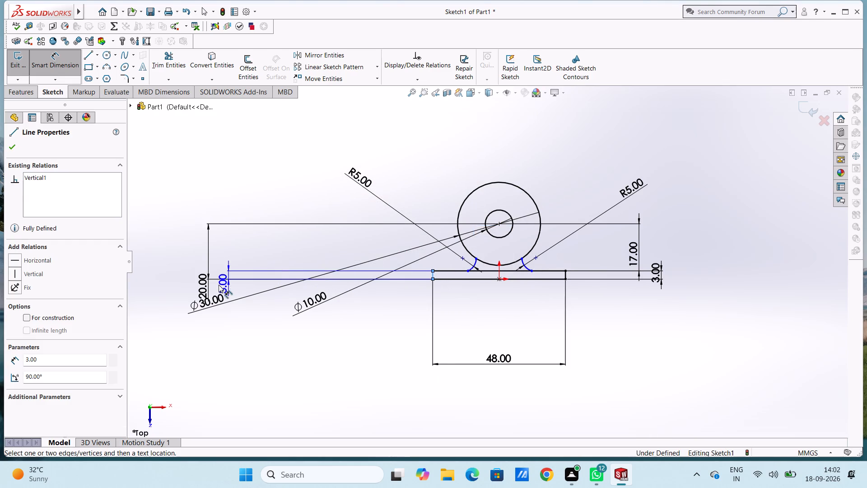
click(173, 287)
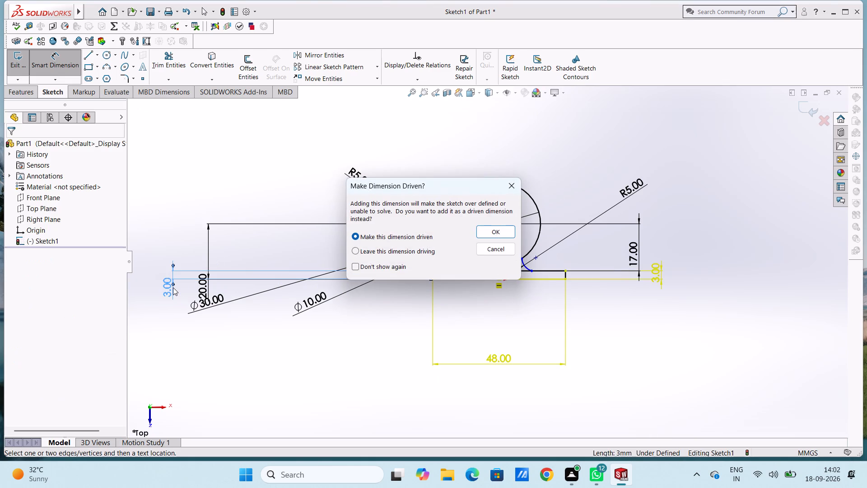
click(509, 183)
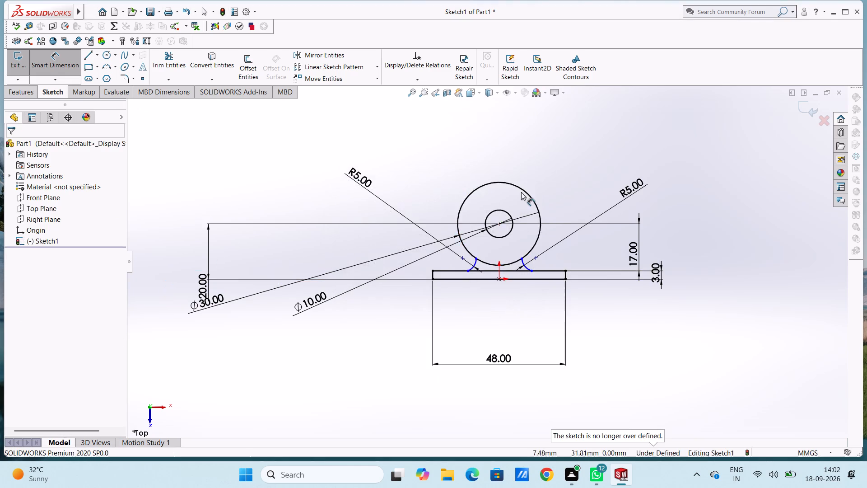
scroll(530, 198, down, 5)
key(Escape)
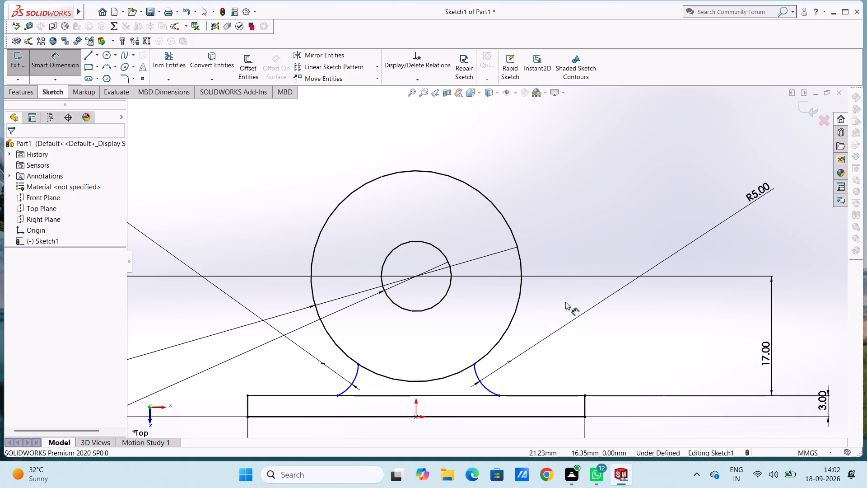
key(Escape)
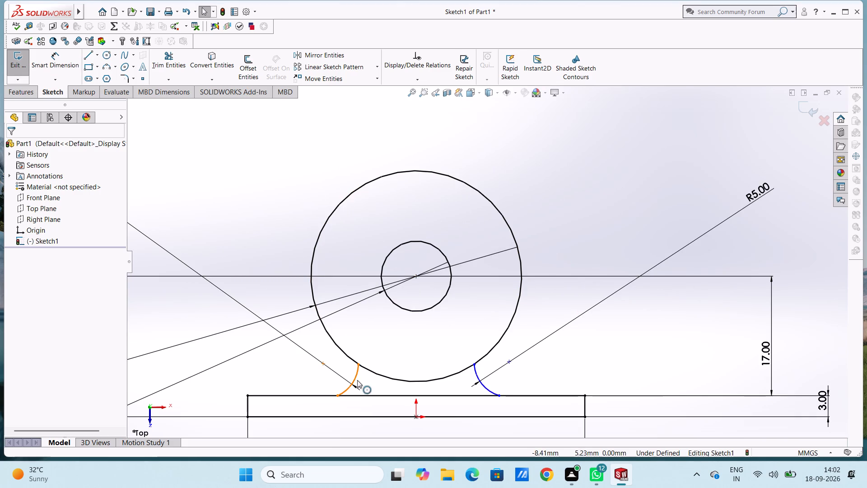
Add a tangent relation between the left connecting arc and the outer circle.
click(355, 378)
ctrl+click(344, 352)
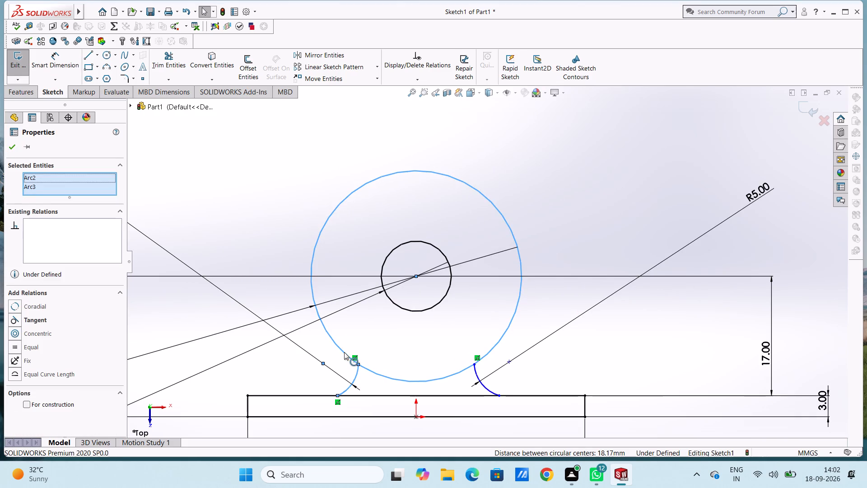
click(13, 320)
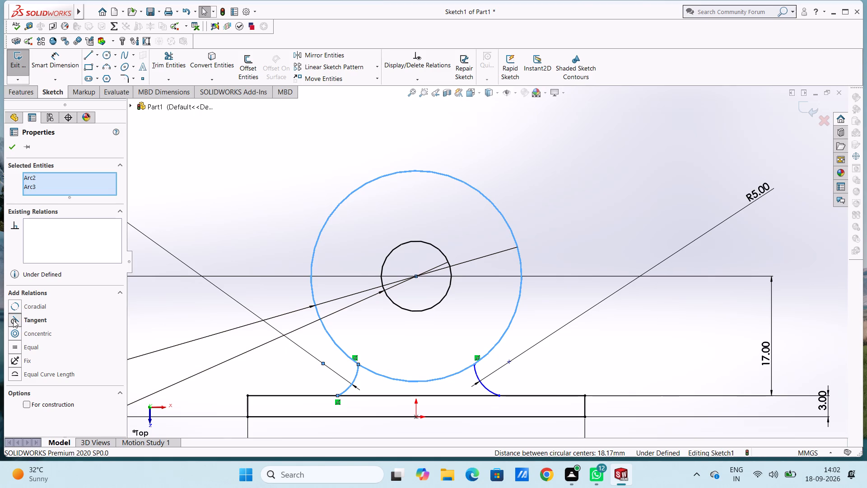
click(160, 205)
scroll(301, 357, up, 4)
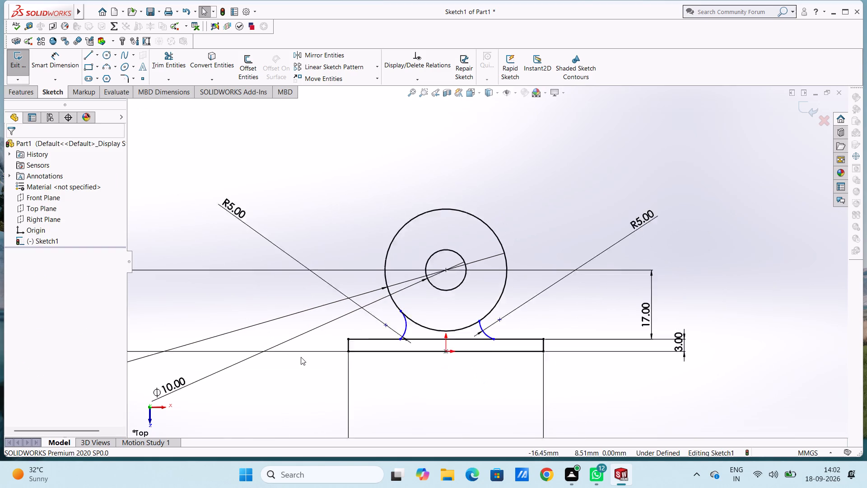
Add a tangent relation between the left connecting arc and the base's top edge.
click(420, 312)
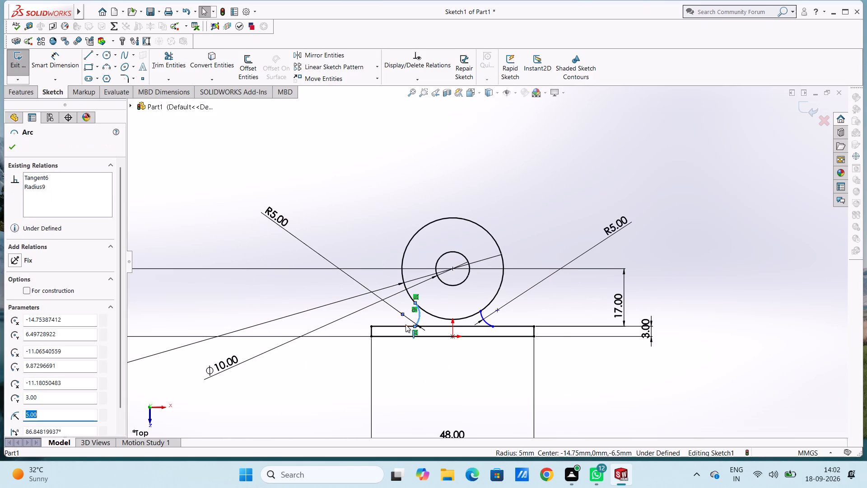
ctrl+click(405, 326)
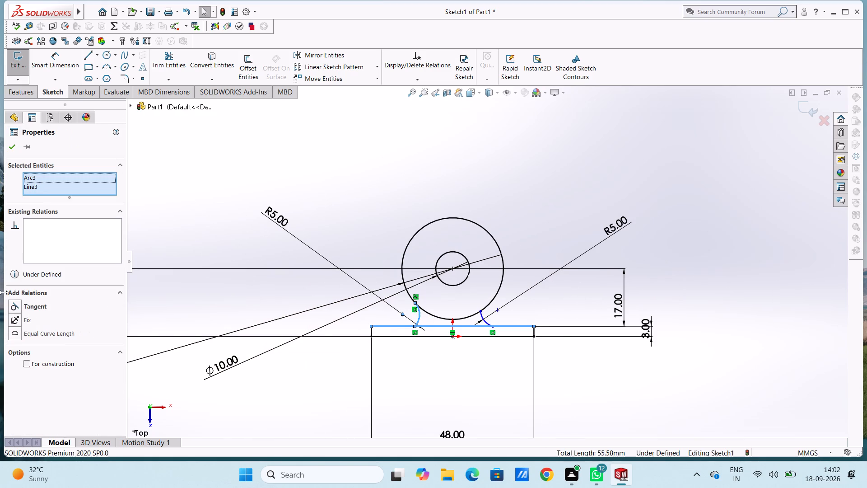
click(14, 305)
click(321, 209)
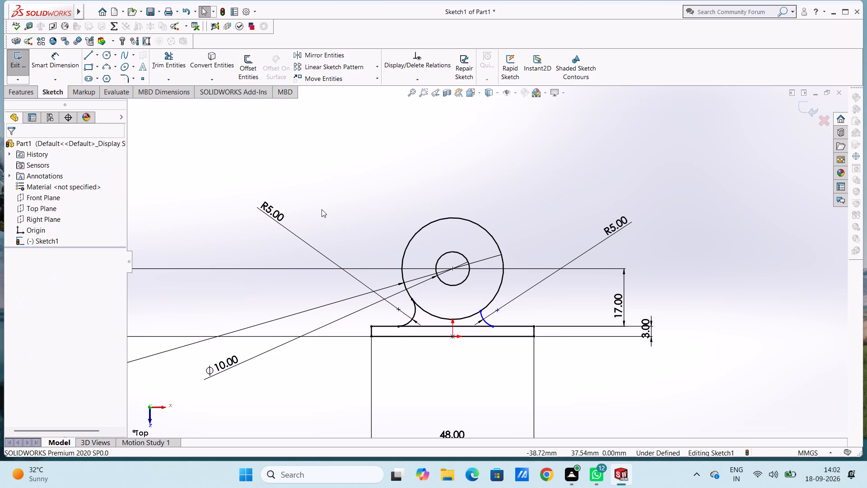
Add a tangent relation between the right connecting arc and the outer circle.
click(487, 322)
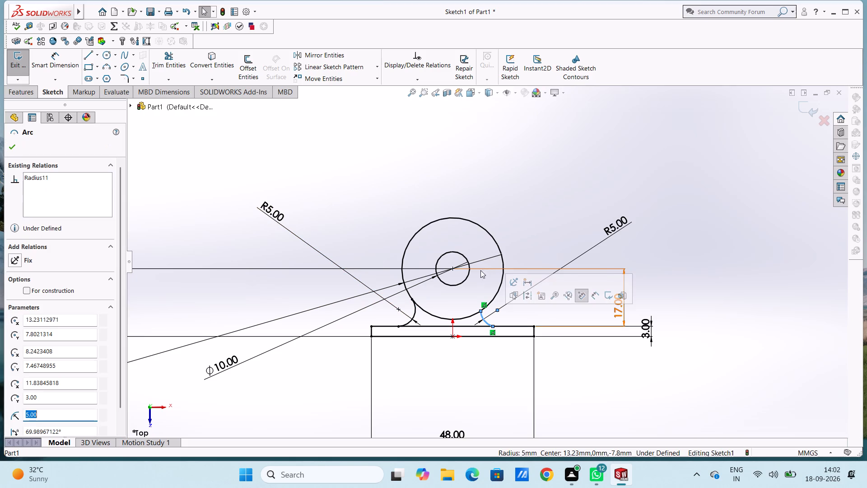
ctrl+click(495, 295)
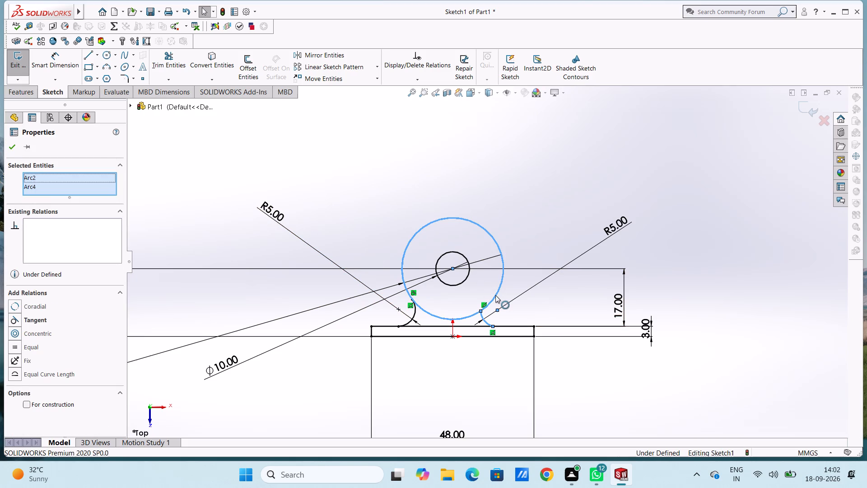
click(12, 320)
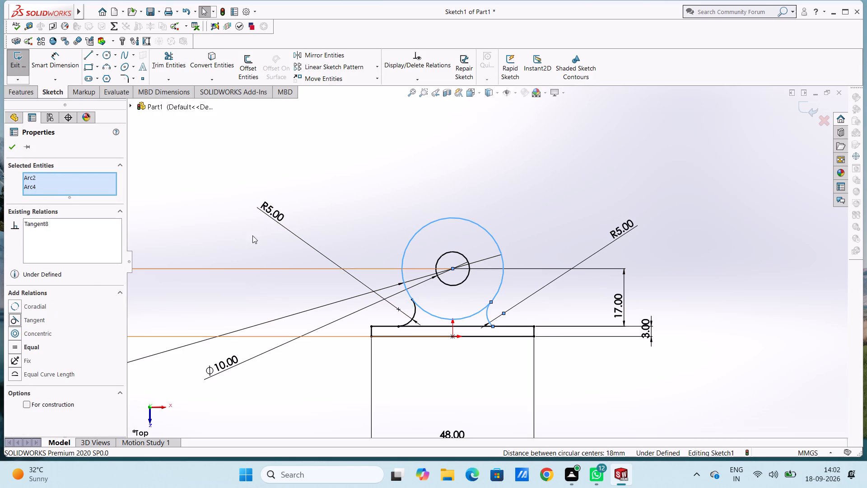
click(322, 170)
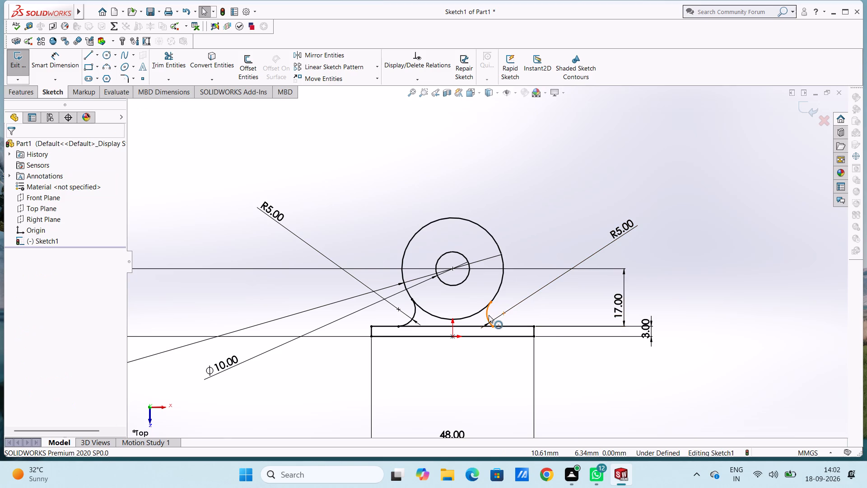
Add a tangent relation between the right connecting arc and the base's top edge.
click(489, 315)
ctrl+click(512, 327)
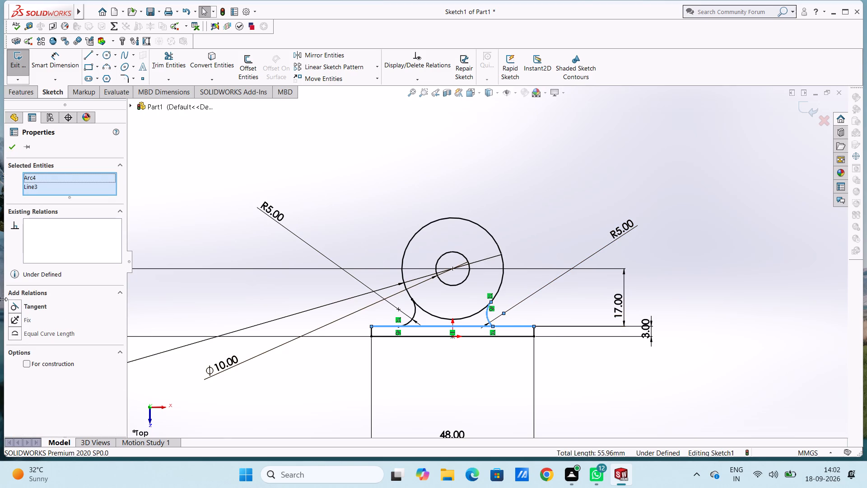
click(14, 305)
click(259, 209)
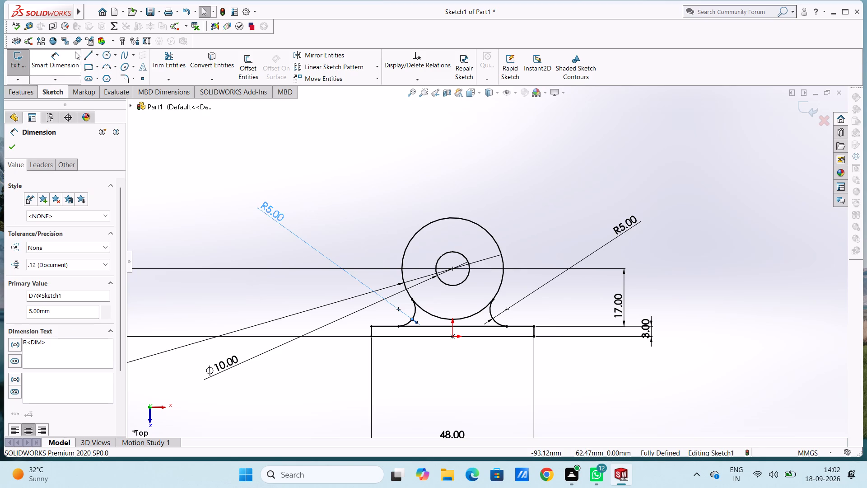
Trim the base's top edge and the outer circle's lower segment between the two connecting arcs.
click(172, 56)
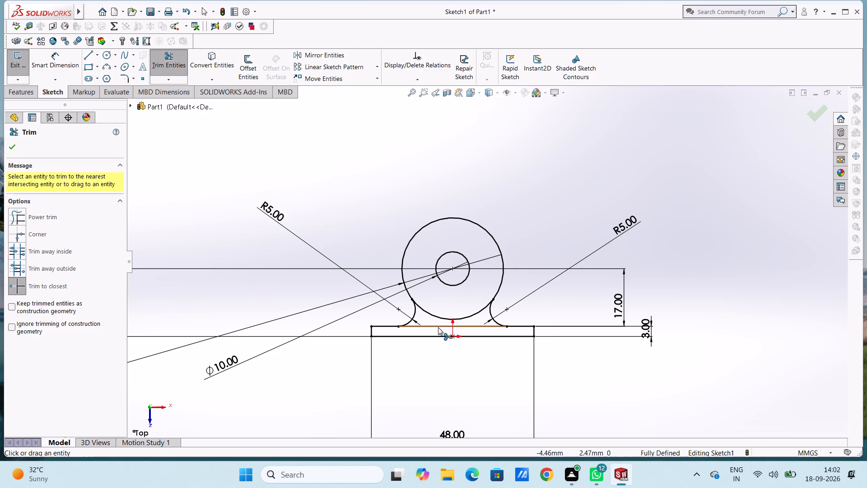
click(438, 327)
click(438, 327)
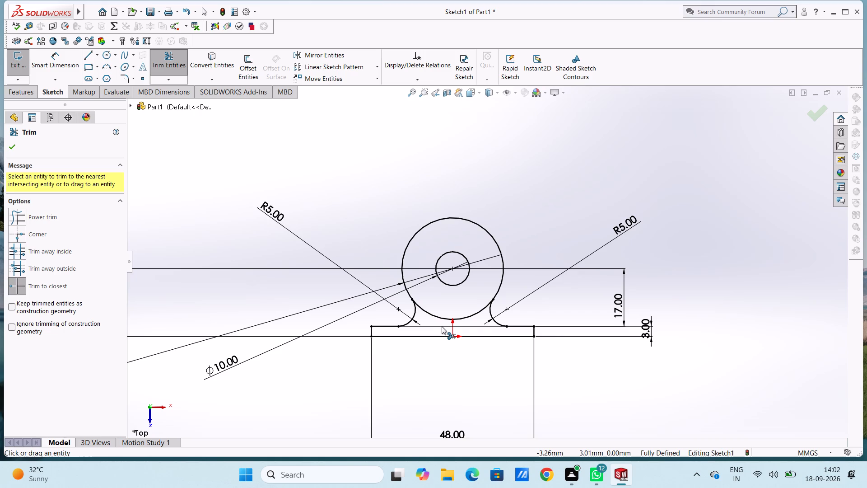
click(442, 326)
click(442, 326)
click(460, 317)
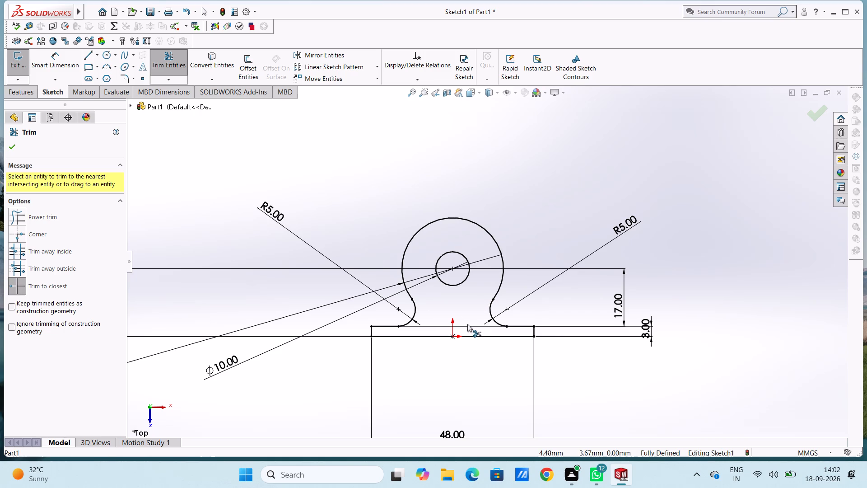
key(Escape)
key(Escape)
Apply 2 mm sketch fillets to the two upper outer corners of the base.
scroll(518, 360, down, 4)
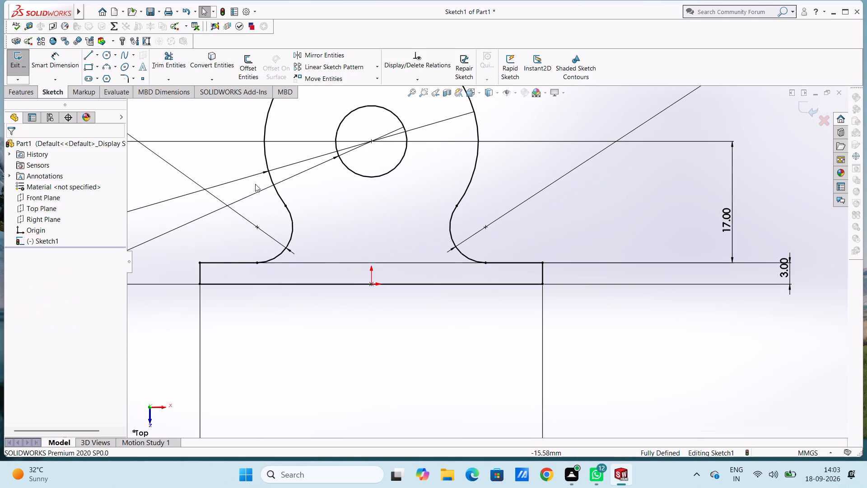
click(124, 82)
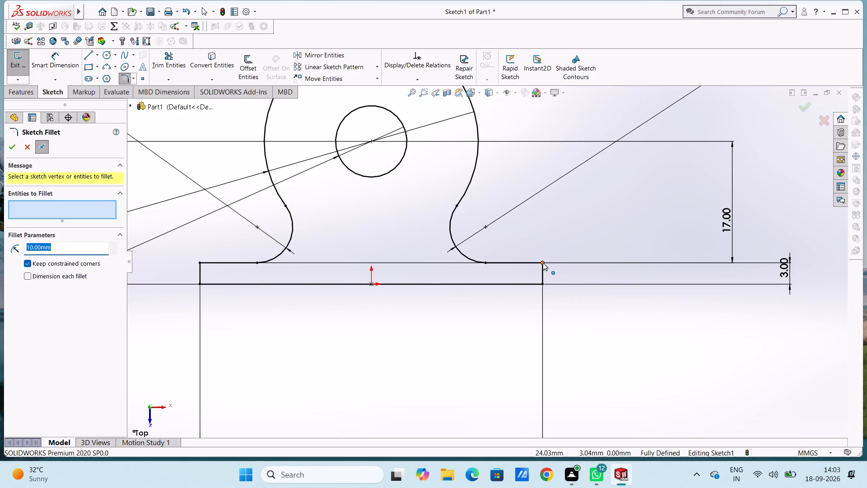
key(2)
key(Return)
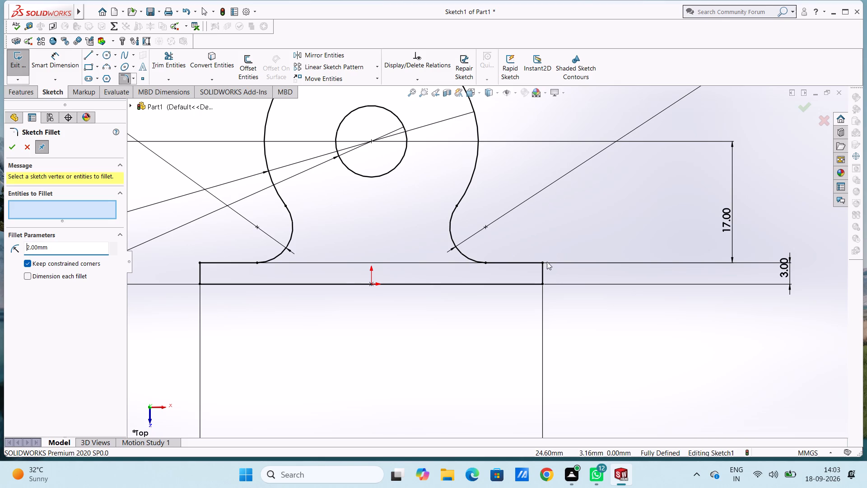
click(545, 262)
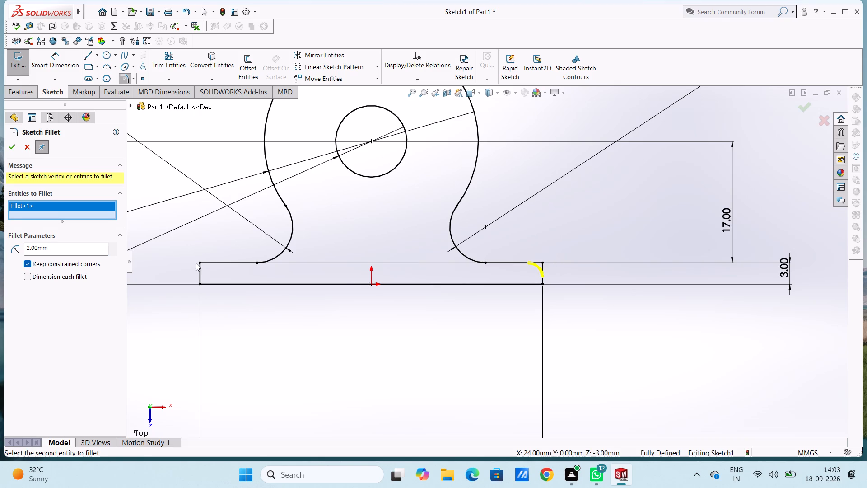
click(199, 261)
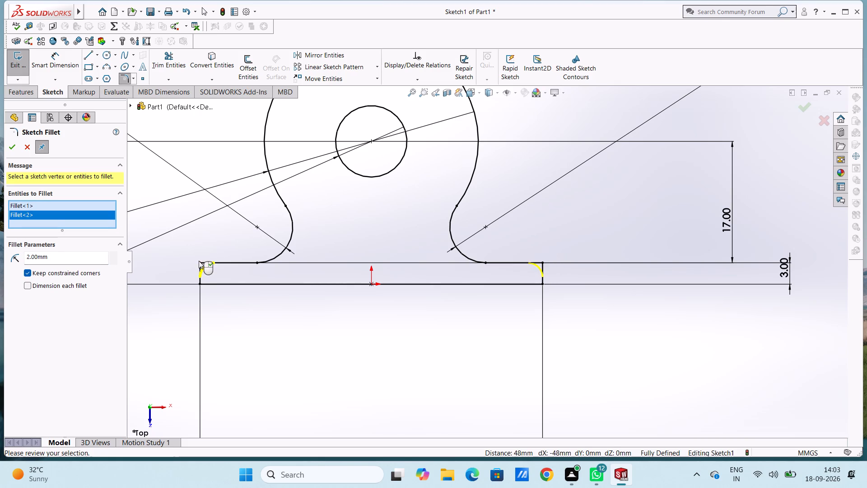
click(12, 146)
click(12, 146)
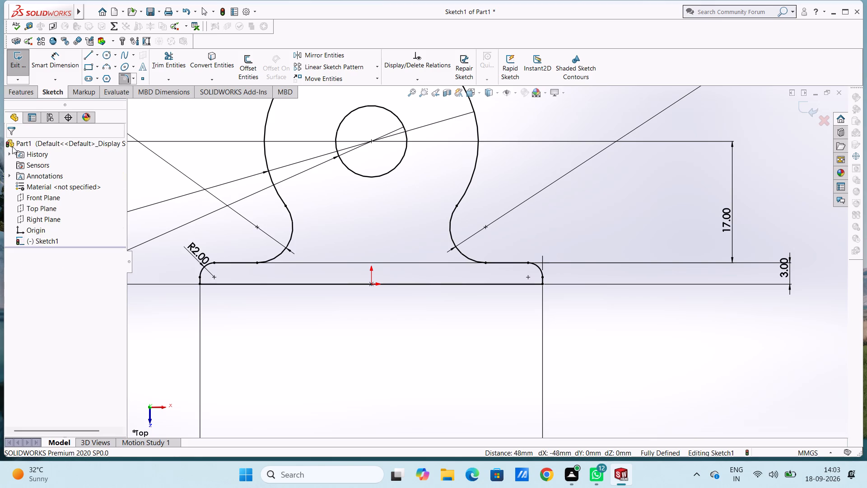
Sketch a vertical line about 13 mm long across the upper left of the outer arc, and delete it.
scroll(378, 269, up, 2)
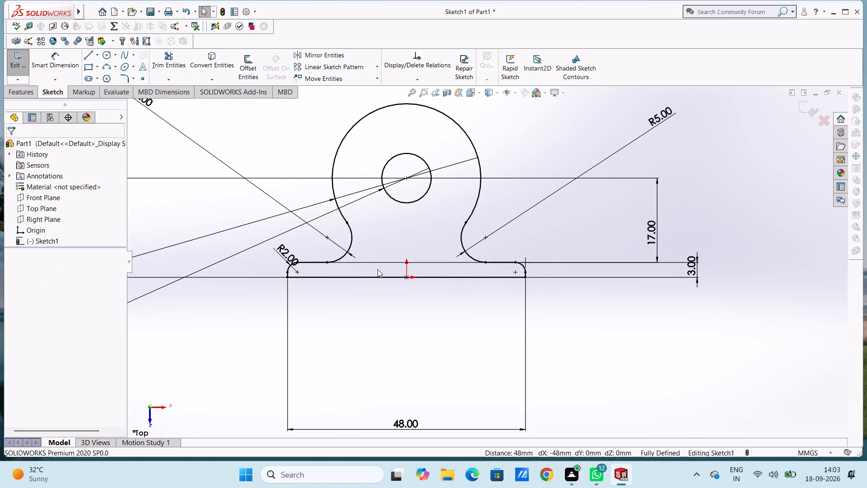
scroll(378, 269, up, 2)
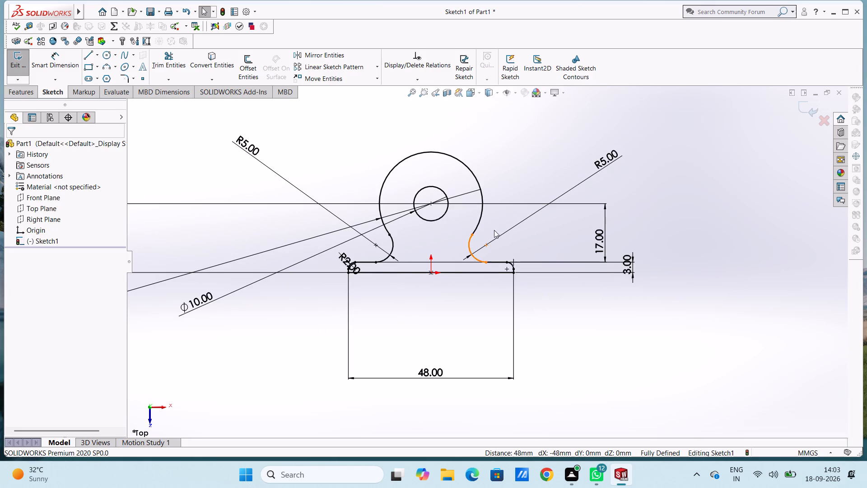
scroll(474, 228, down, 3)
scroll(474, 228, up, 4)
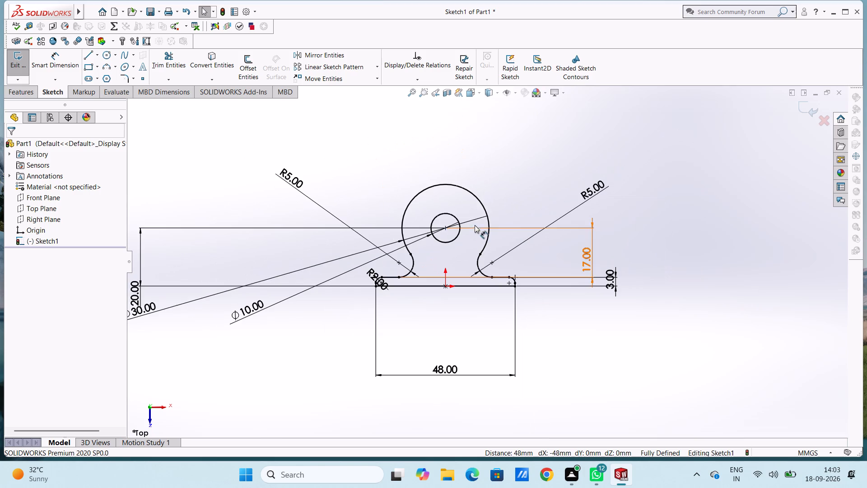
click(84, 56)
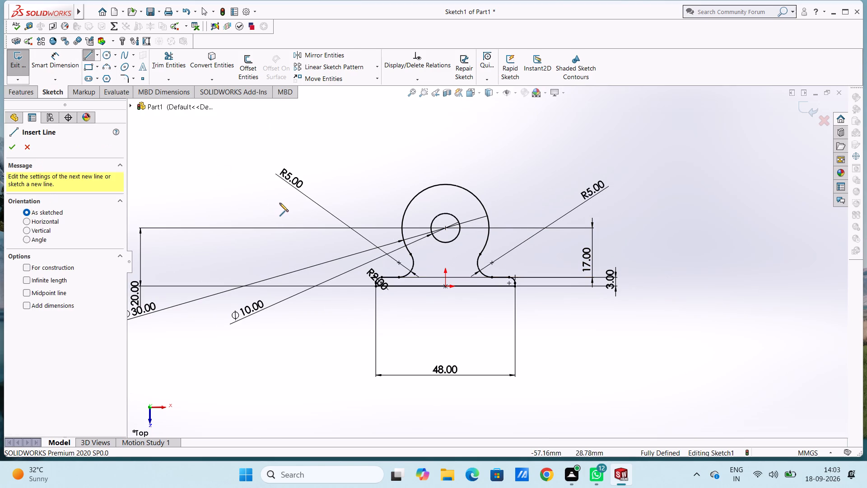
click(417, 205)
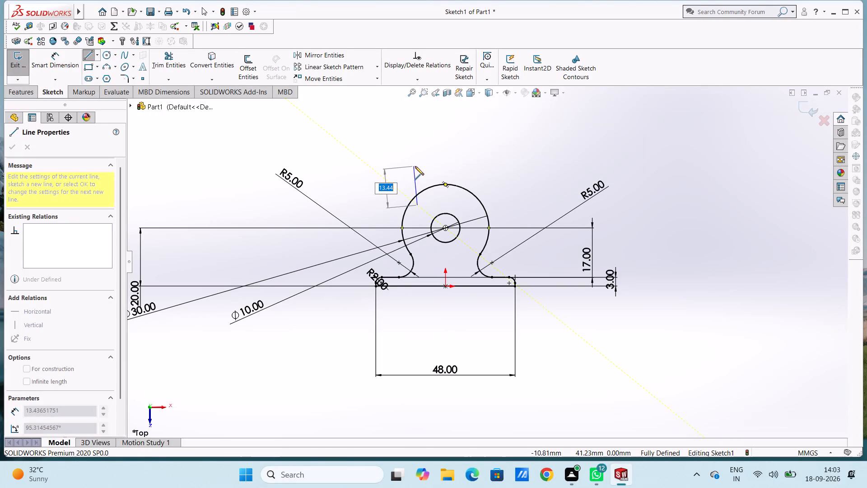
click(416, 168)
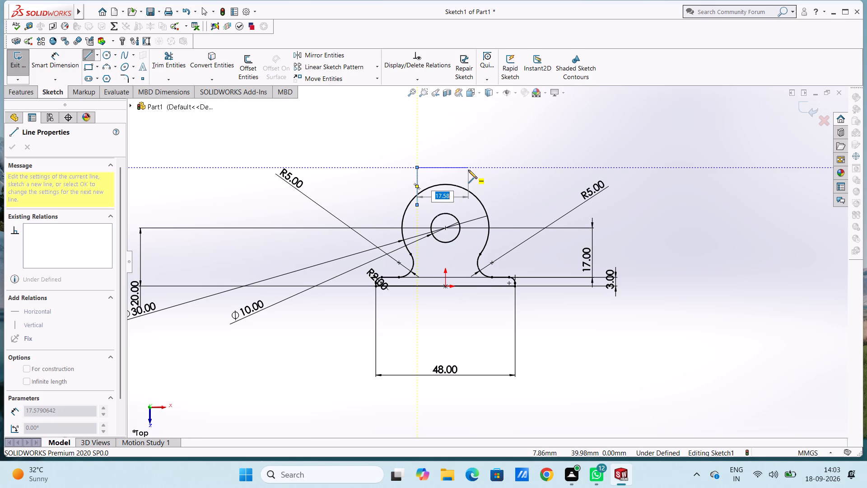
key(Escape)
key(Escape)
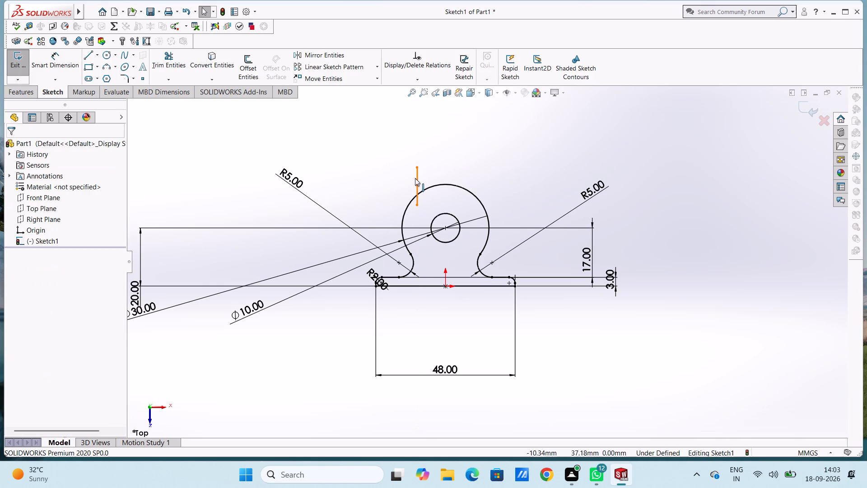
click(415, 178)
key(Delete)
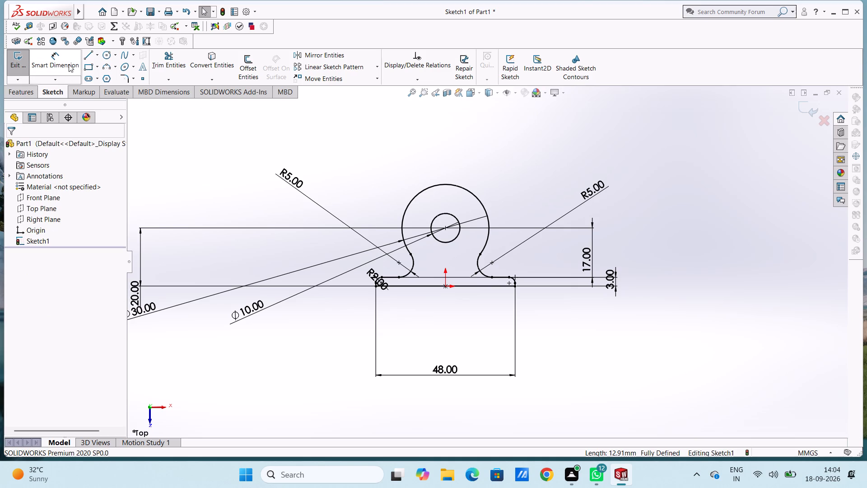
Sketch a vertical 35 mm line from the origin to the topmost point of the outer arc.
click(87, 56)
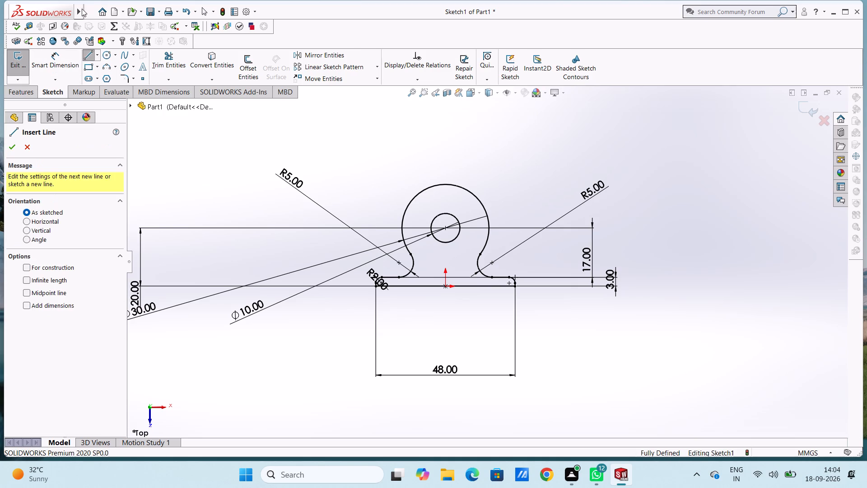
click(83, 0)
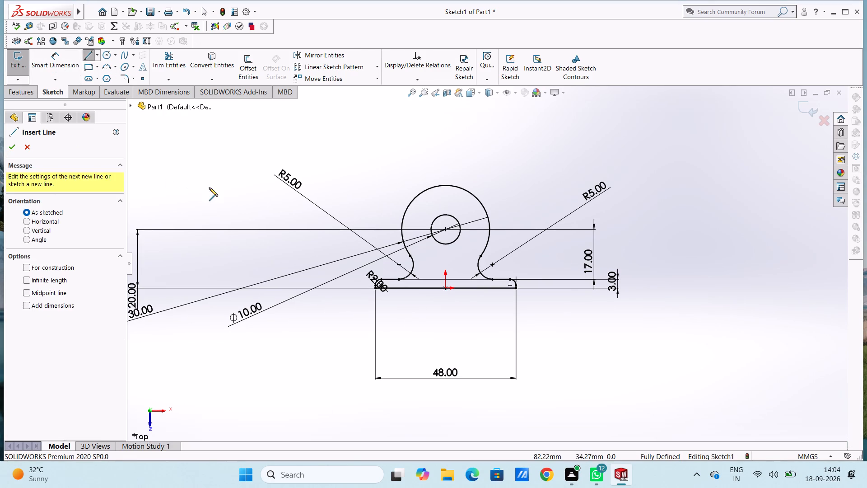
click(447, 288)
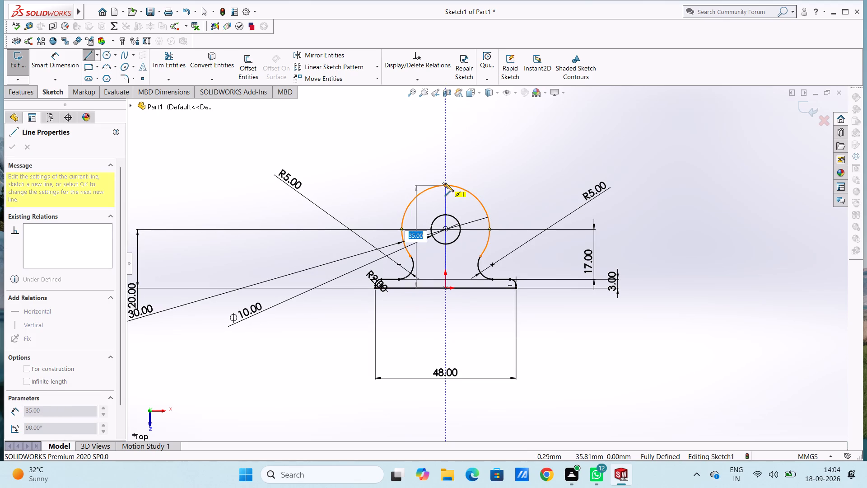
click(445, 183)
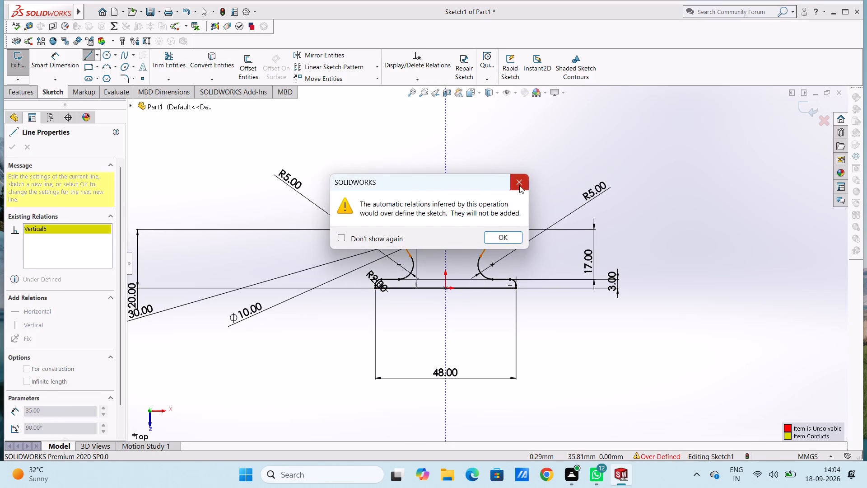
click(519, 185)
key(Escape)
key(Escape)
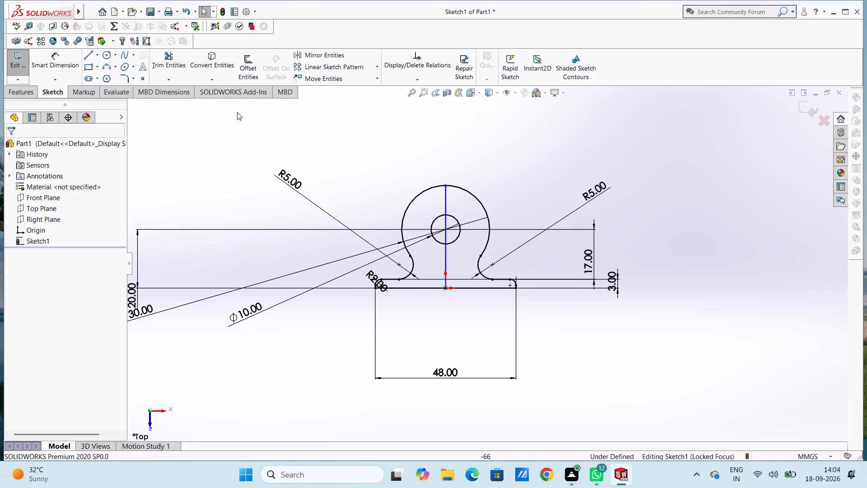
Offset the vertical centre line 10 mm in both directions with dimensions added.
click(247, 69)
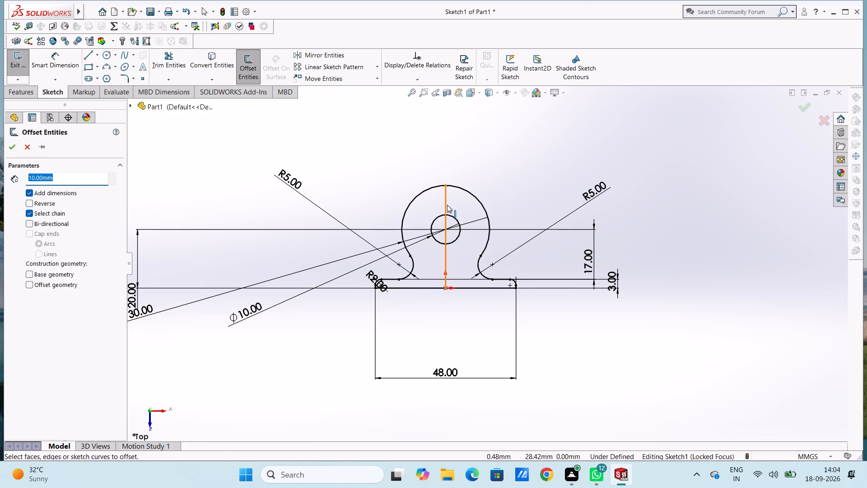
click(447, 205)
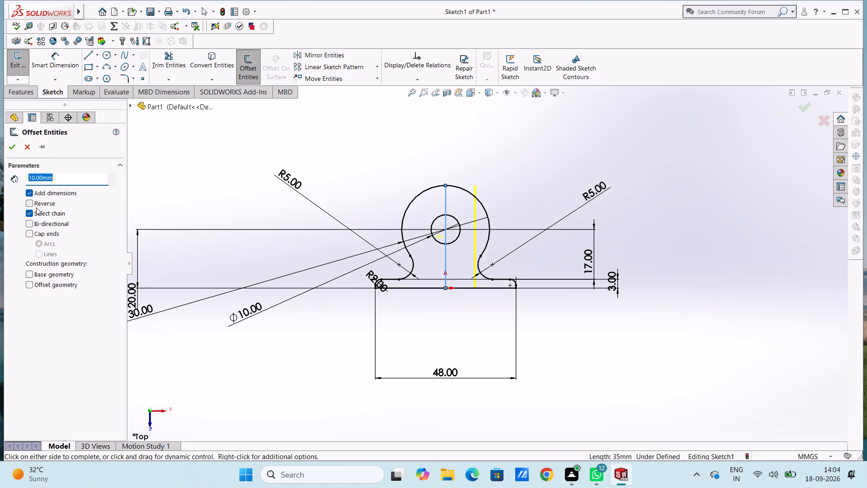
click(30, 224)
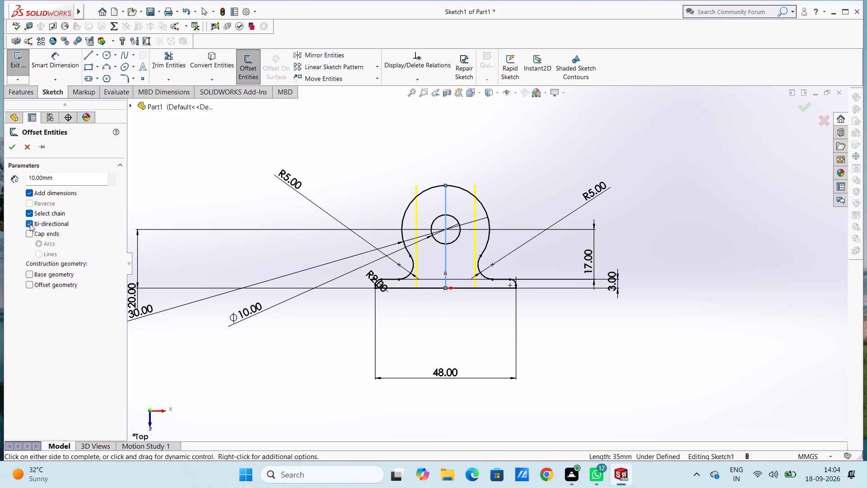
click(10, 149)
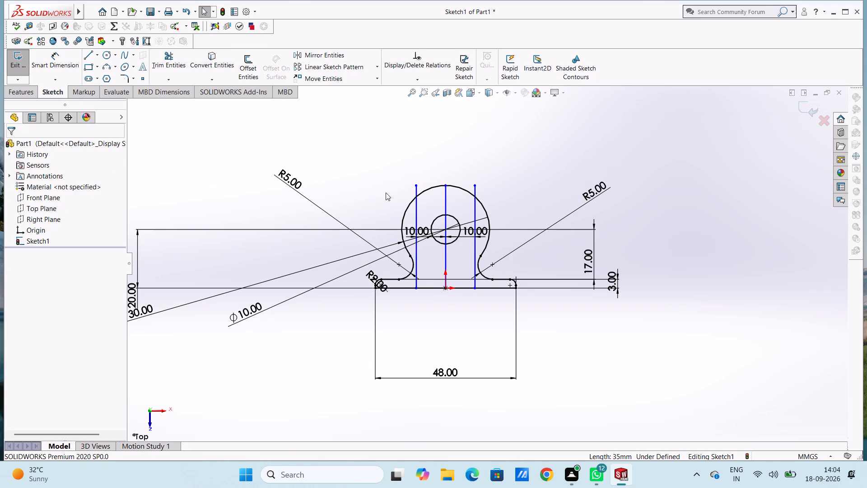
Sketch a three-sided neck outline on the head: 10 mm up from the left offset line's arc crossing, 20 mm across, about 11 mm down.
click(91, 56)
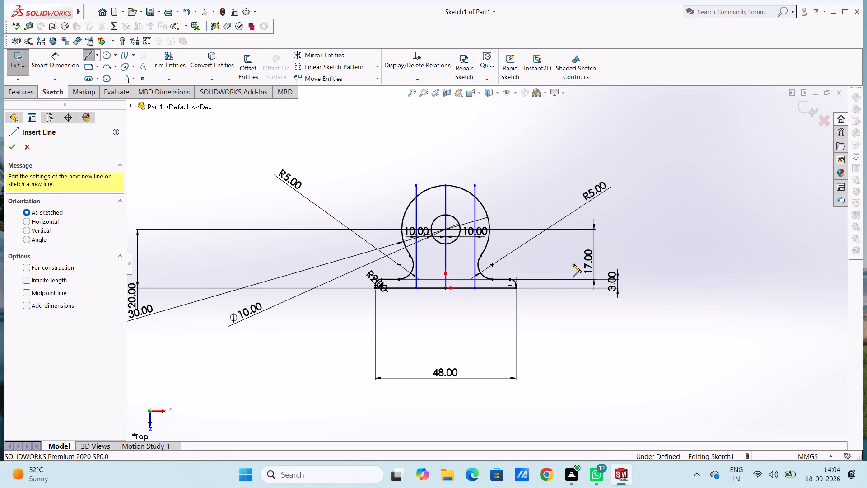
scroll(467, 185, down, 3)
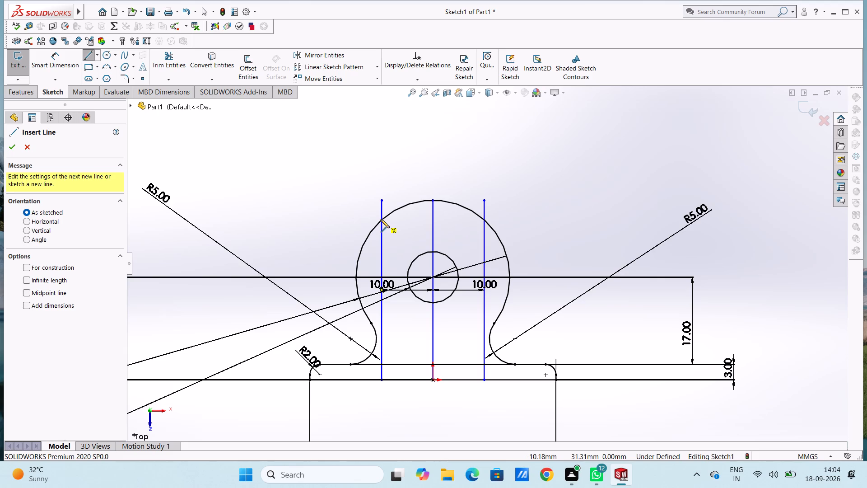
click(381, 219)
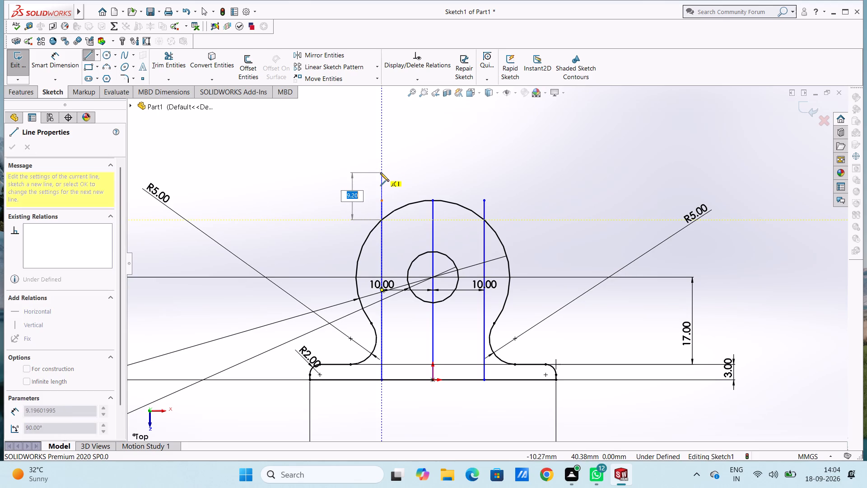
text(10)
key(Return)
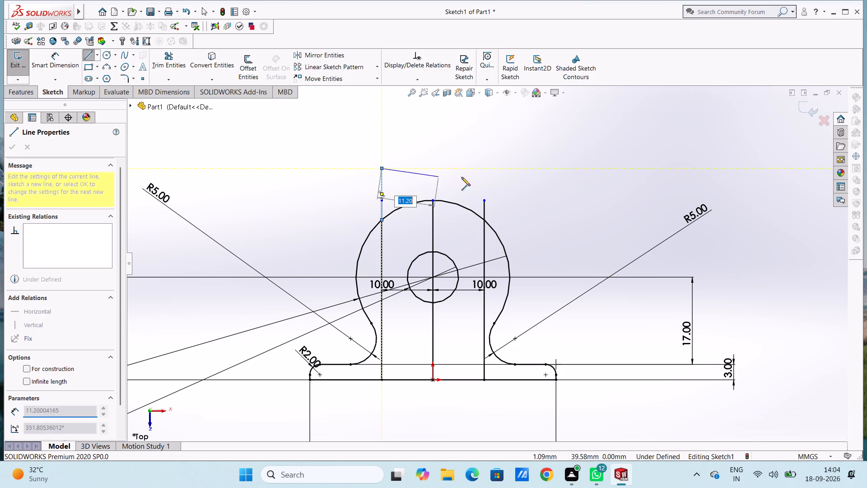
click(485, 168)
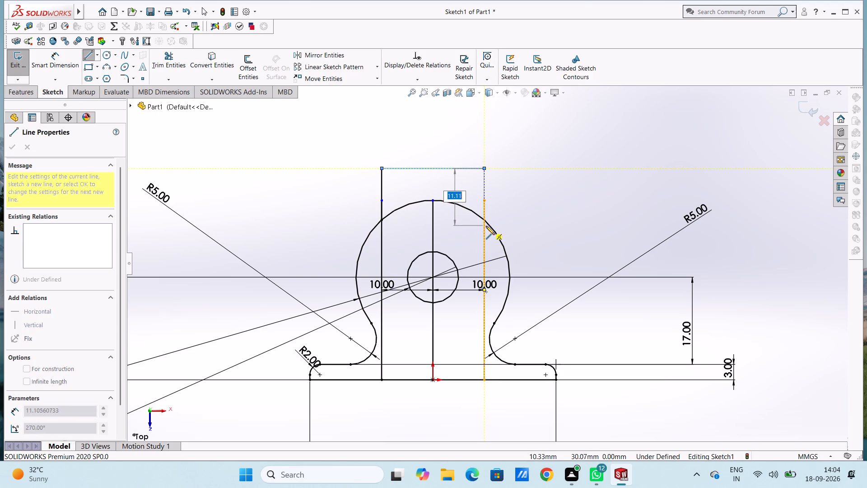
click(486, 227)
key(Escape)
key(Escape)
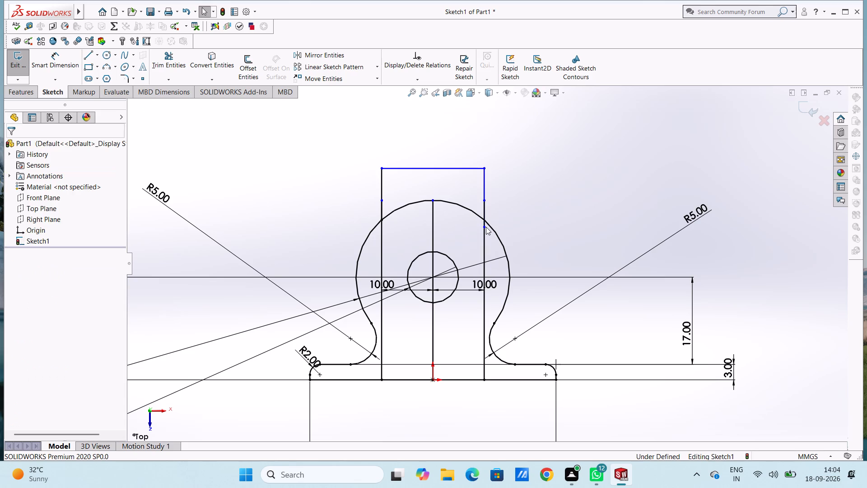
key(Escape)
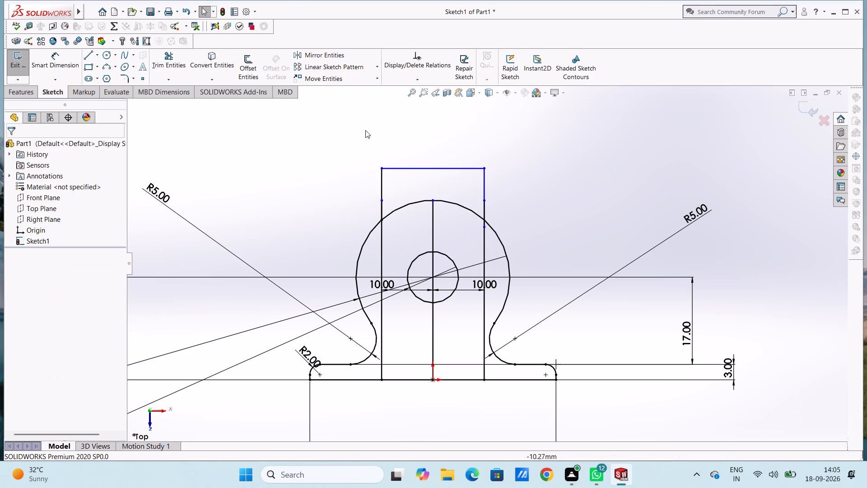
Trim the centre line and both offset lines inside the head, including the short right-side end extending past the outer arc.
click(162, 64)
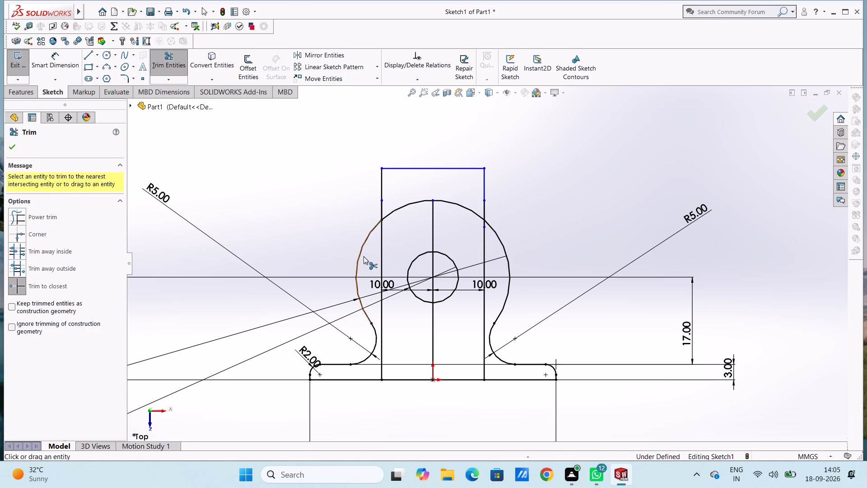
click(381, 247)
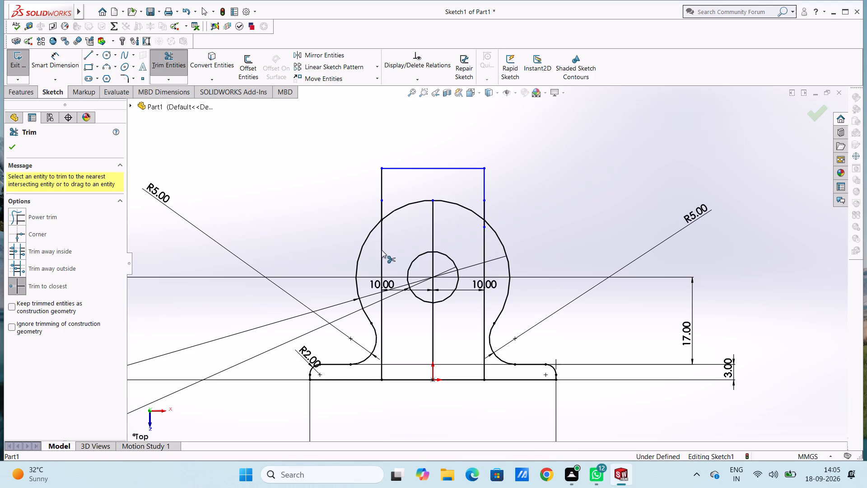
click(432, 239)
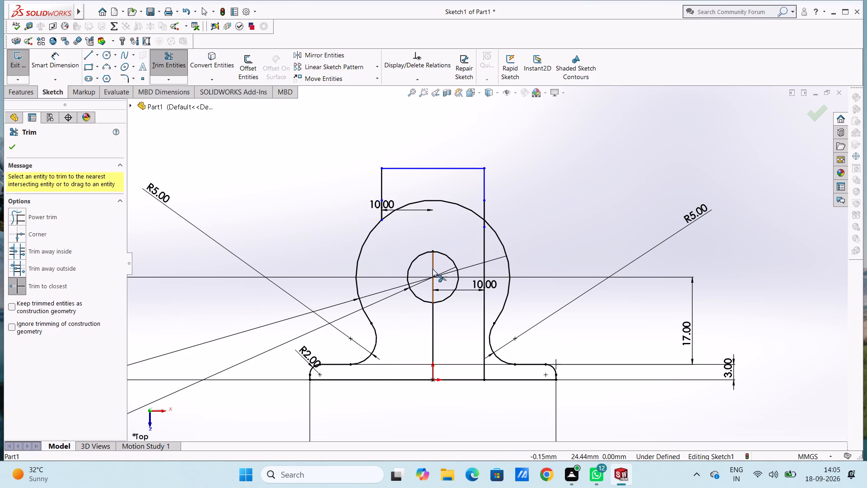
click(434, 268)
click(432, 310)
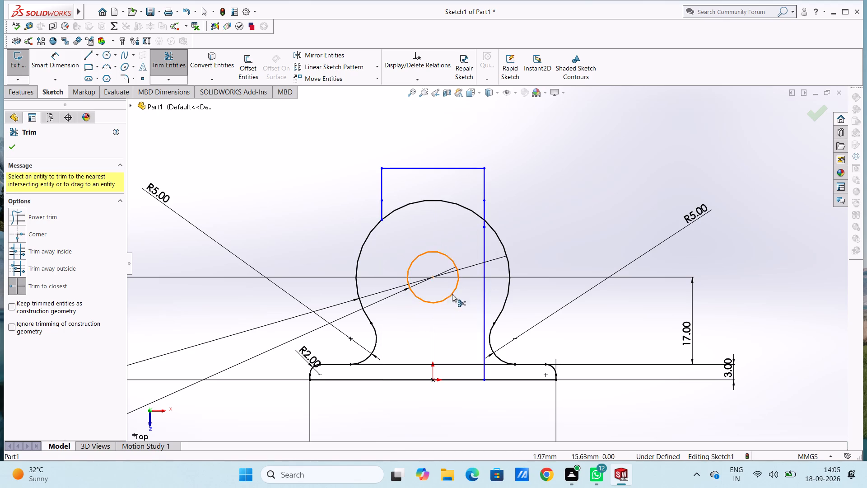
click(486, 245)
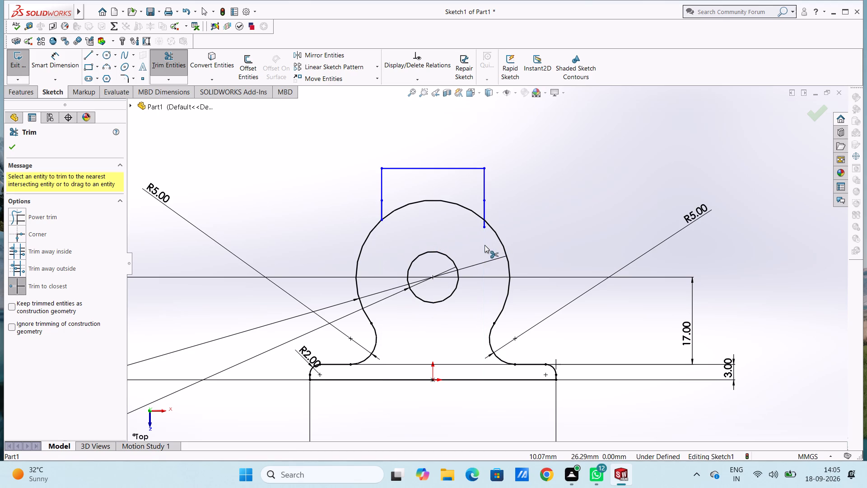
scroll(478, 220, down, 8)
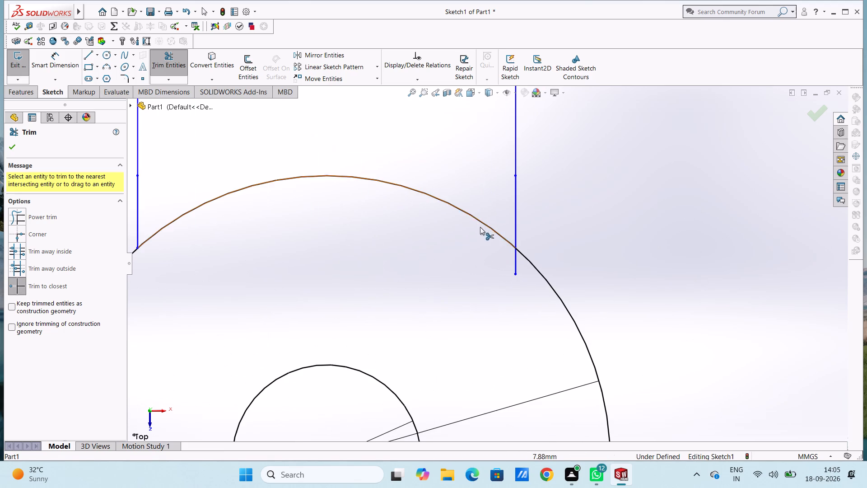
click(516, 258)
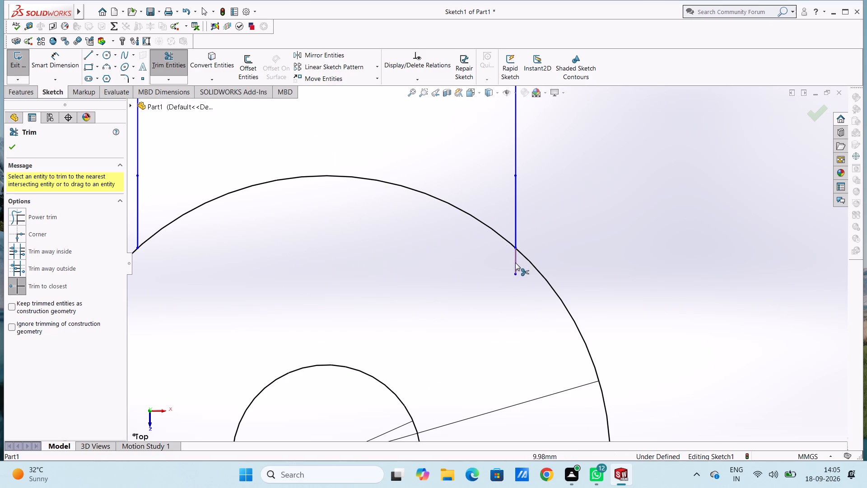
click(515, 262)
scroll(515, 262, up, 4)
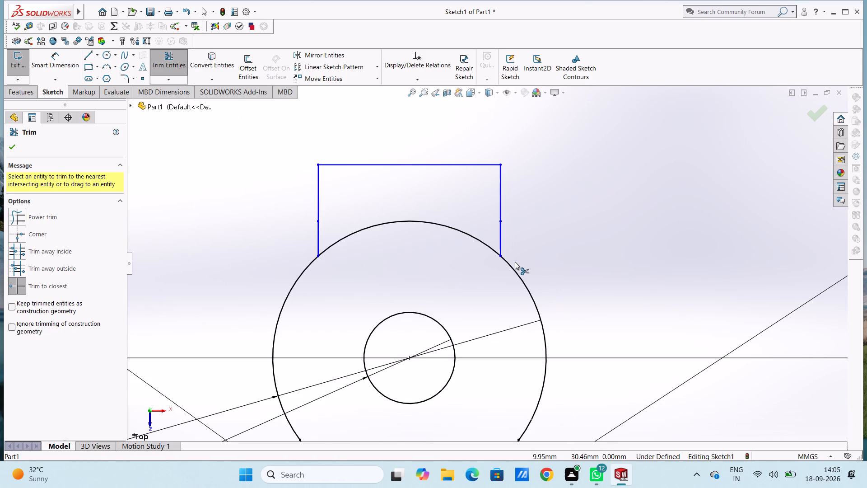
Trim the top segment of the outer arc between the two vertical neck lines.
click(472, 235)
scroll(471, 235, up, 4)
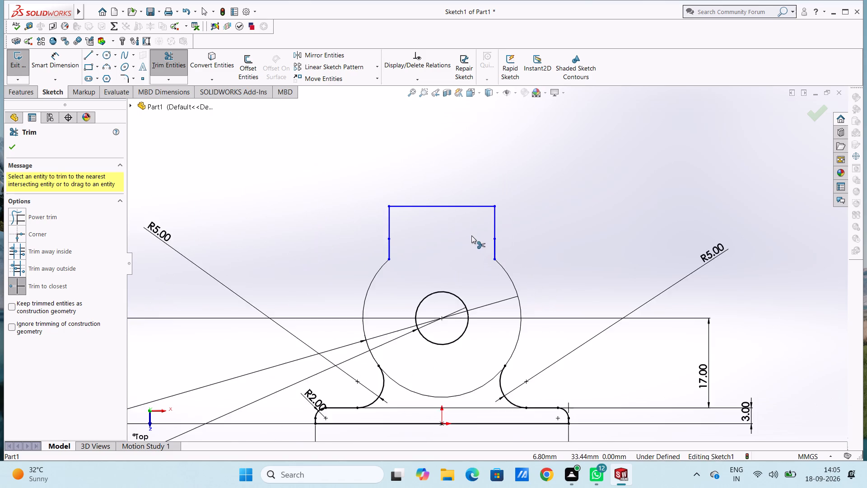
scroll(471, 235, up, 3)
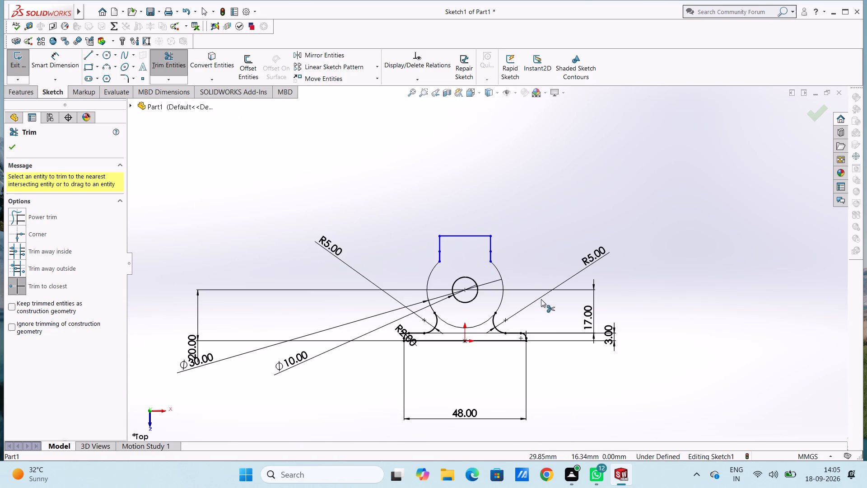
click(474, 325)
key(Escape)
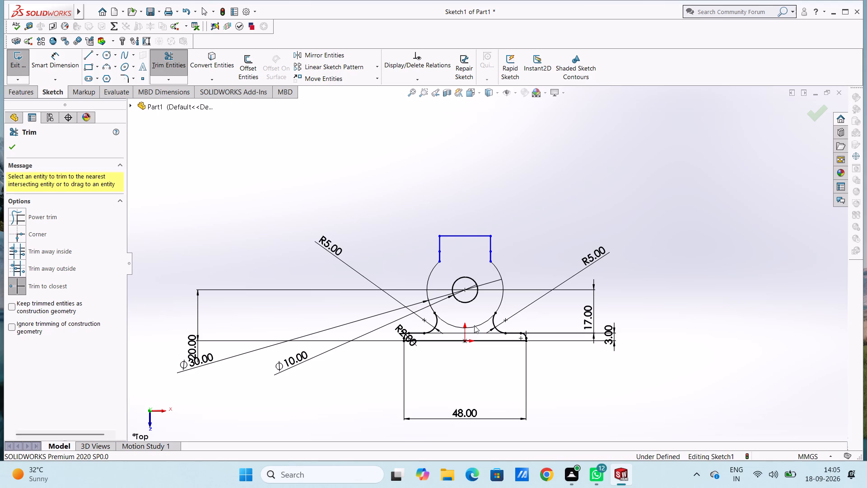
key(Escape)
key(Escape)
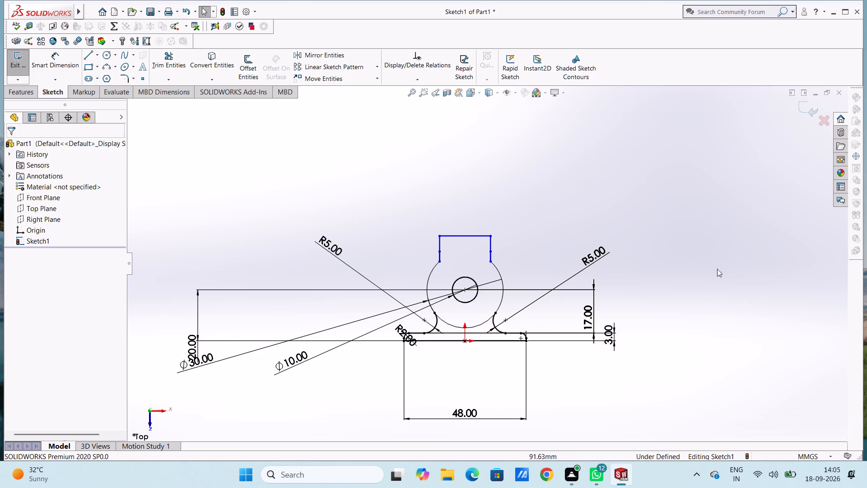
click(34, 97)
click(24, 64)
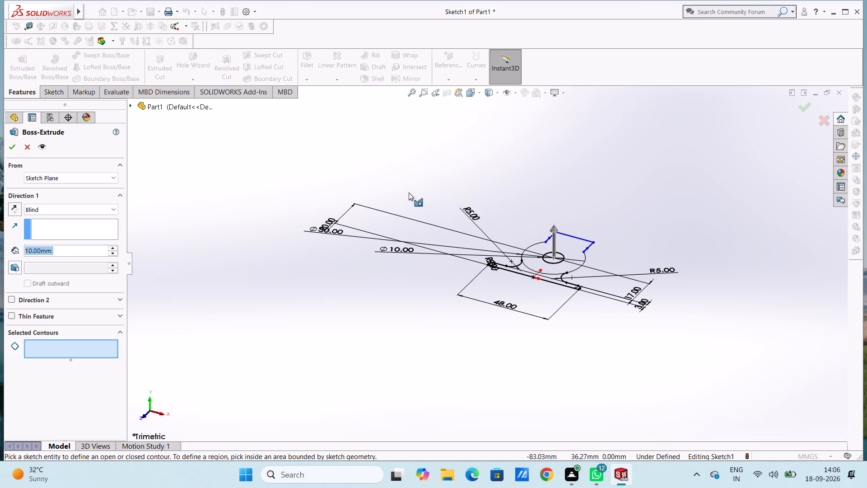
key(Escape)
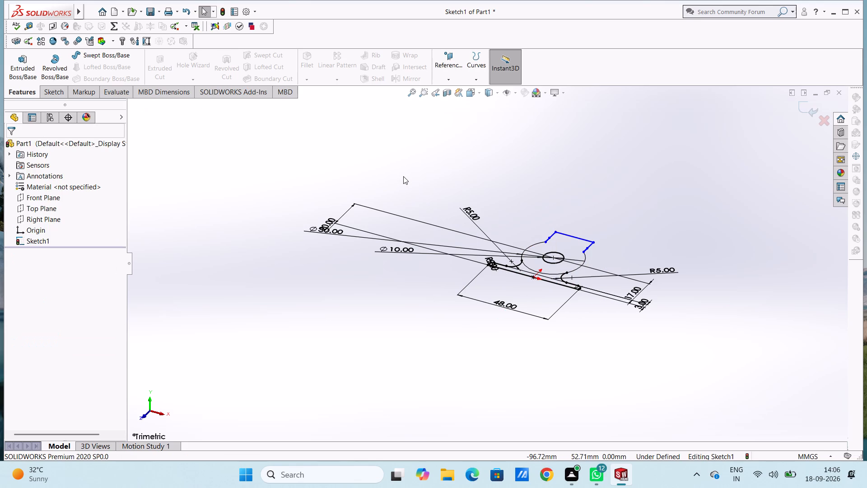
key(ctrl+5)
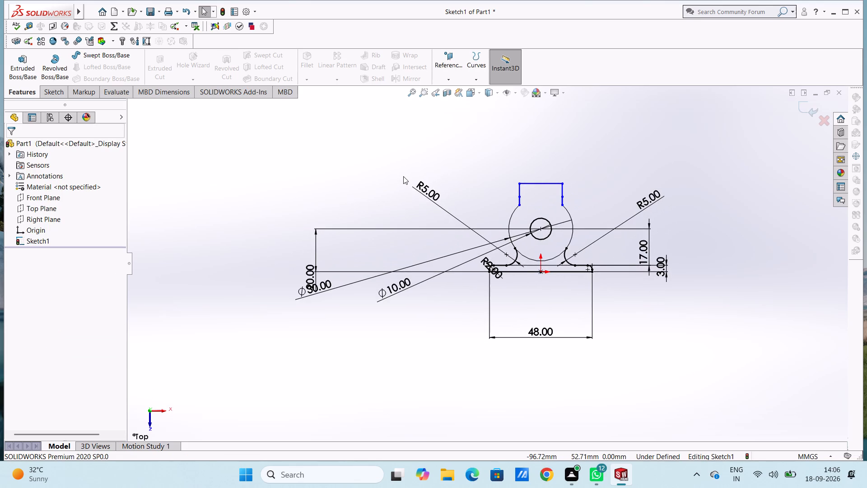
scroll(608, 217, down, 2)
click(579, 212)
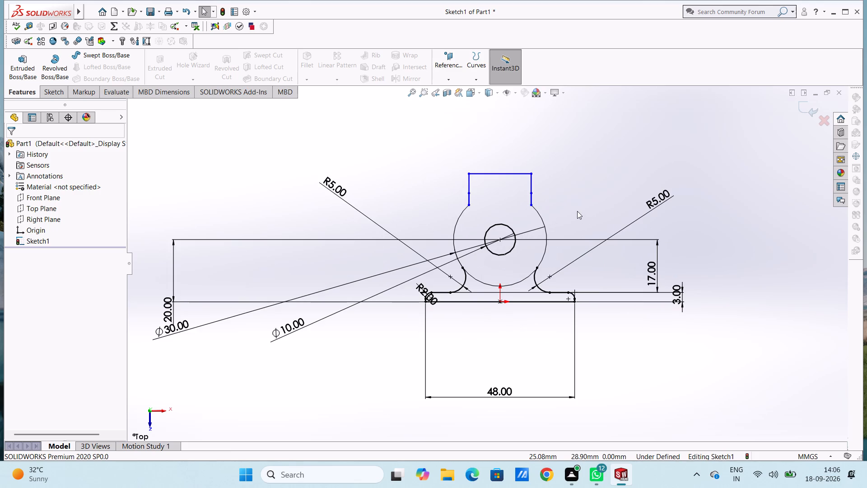
Sketch a vertical line about 41 mm long from the origin to the neck's top edge.
click(52, 89)
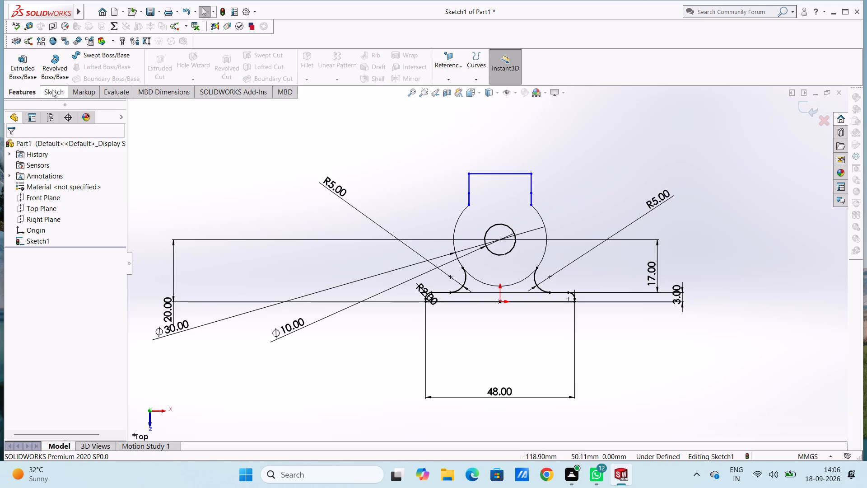
click(90, 55)
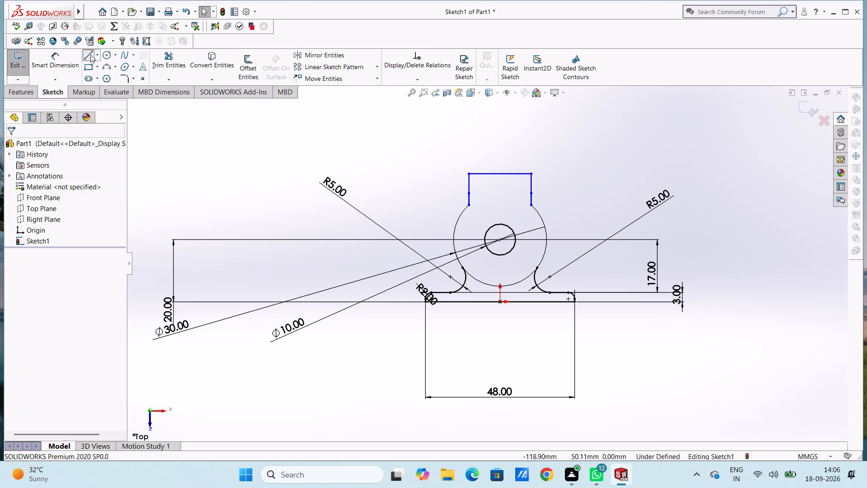
scroll(507, 199, down, 1)
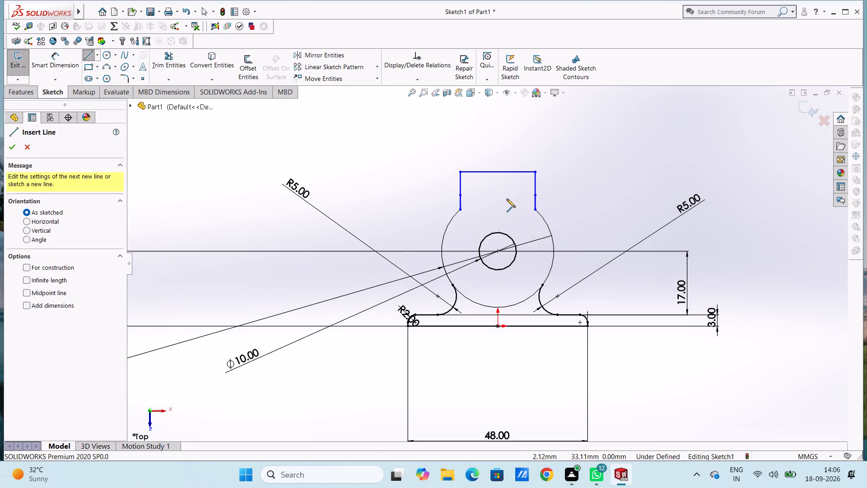
click(499, 327)
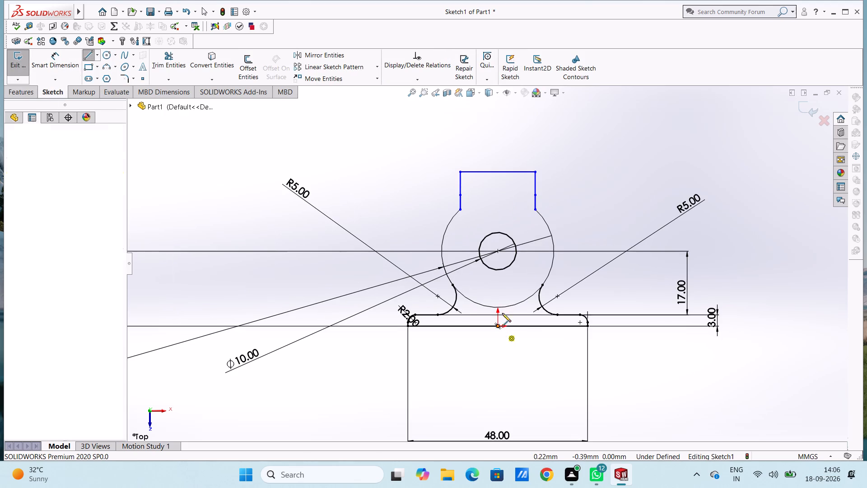
click(497, 170)
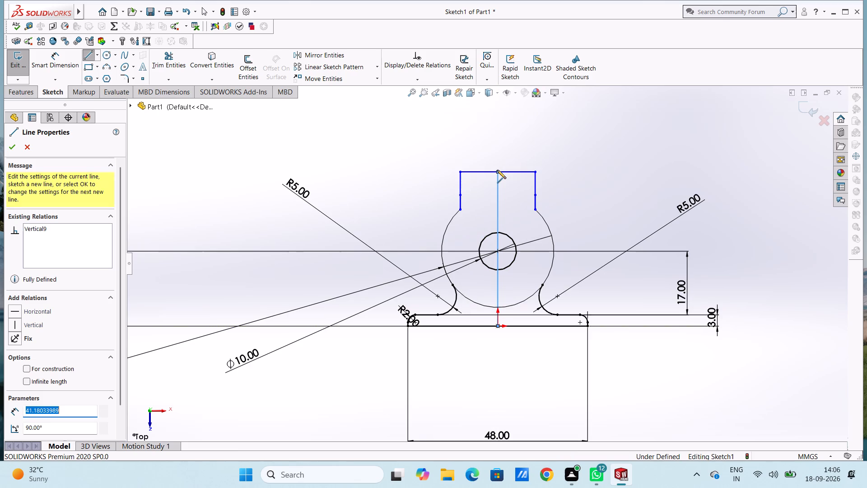
key(Escape)
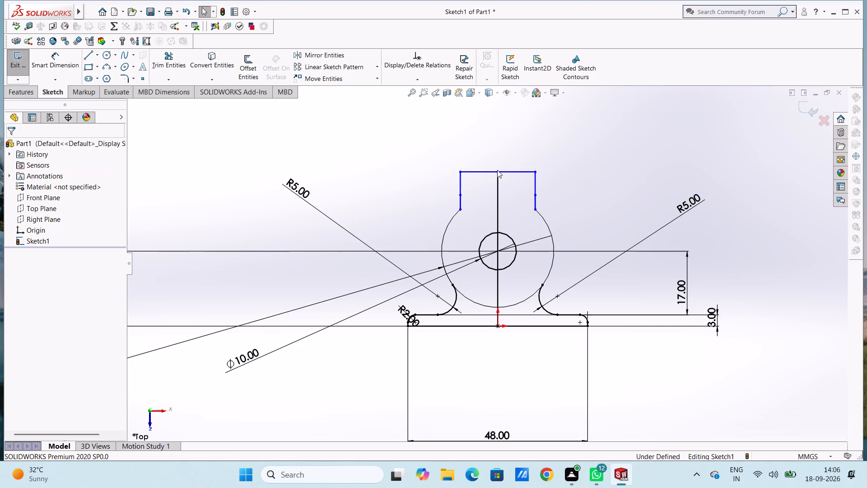
Sketch a slanted line about 32 mm long from the hole's centre, up and outward past the head's right side.
click(93, 55)
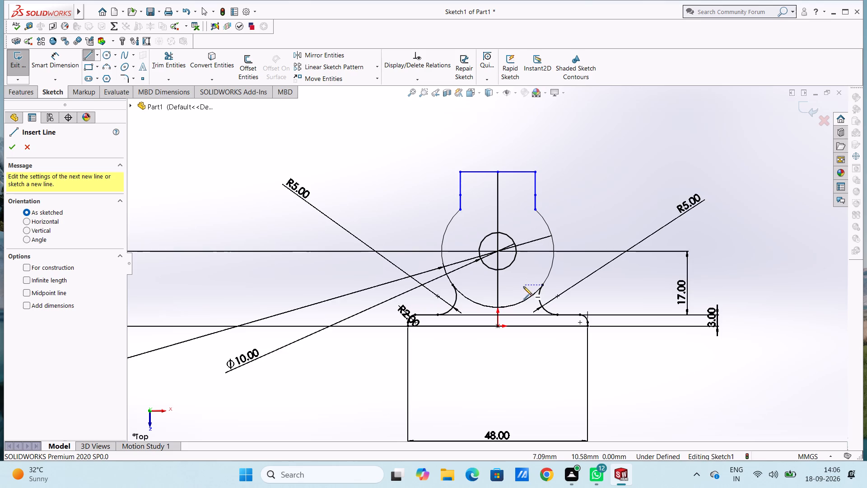
click(498, 250)
click(605, 195)
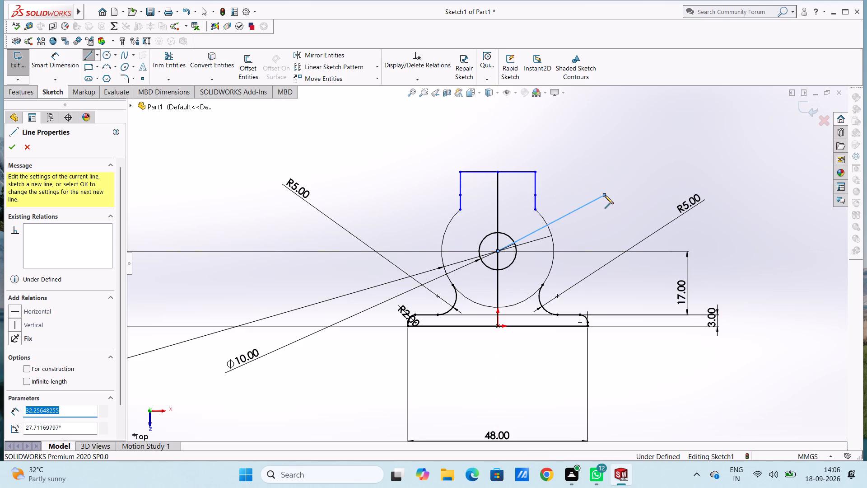
key(Escape)
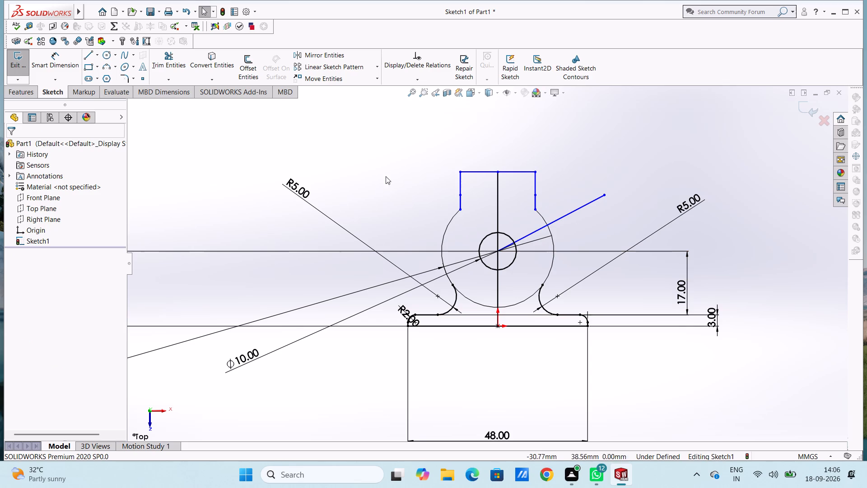
Dimension the angle between the vertical centre line and the slanted line as 45 degrees.
click(62, 68)
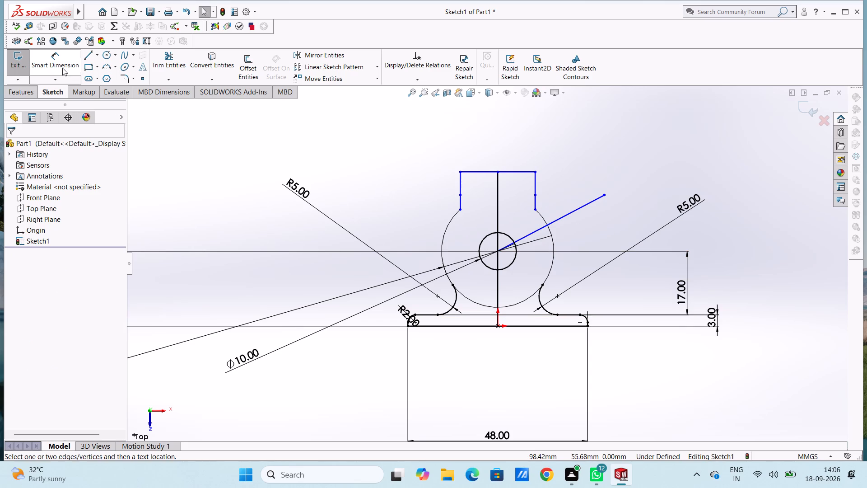
click(496, 202)
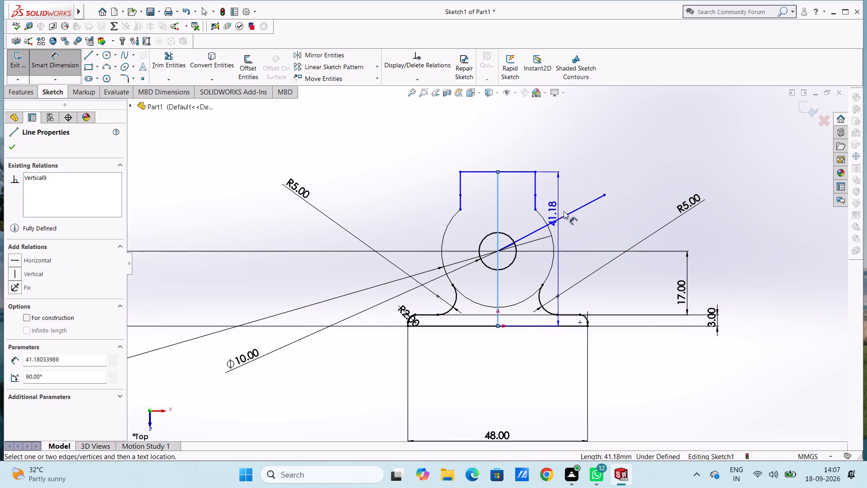
click(582, 205)
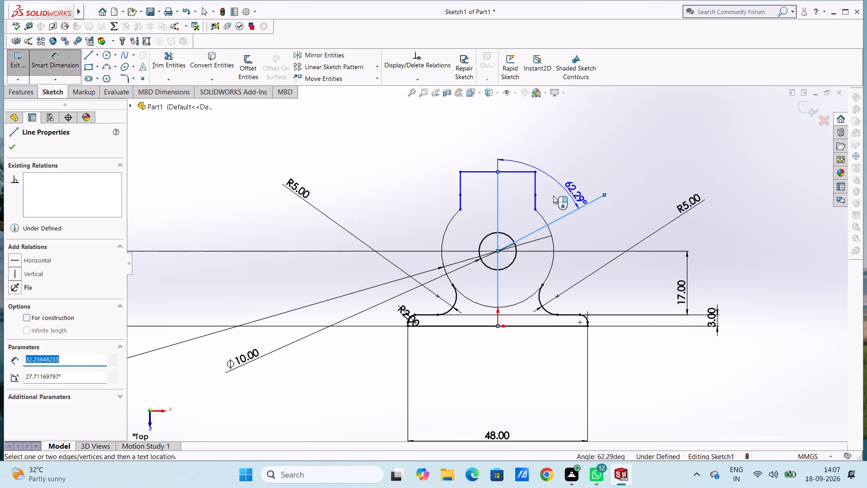
click(523, 211)
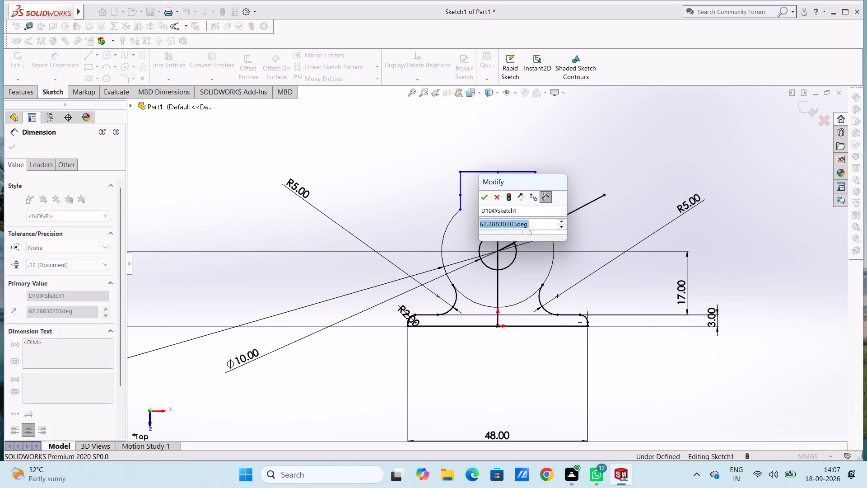
text(45)
key(Return)
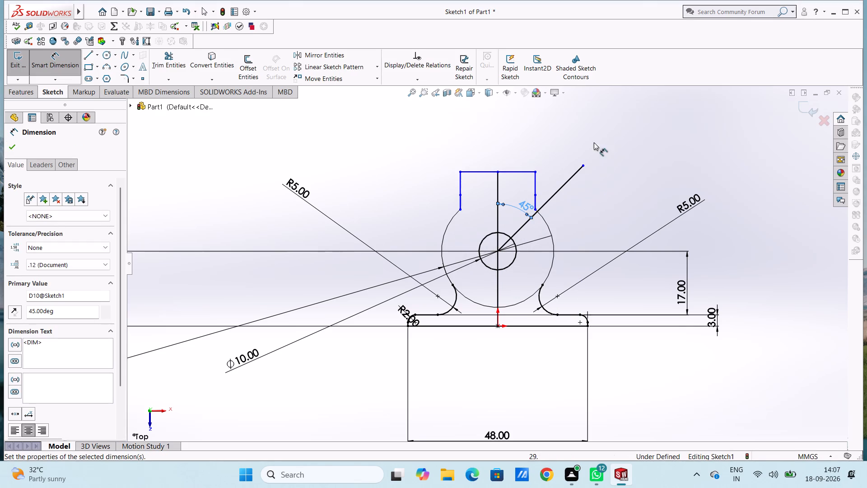
click(525, 144)
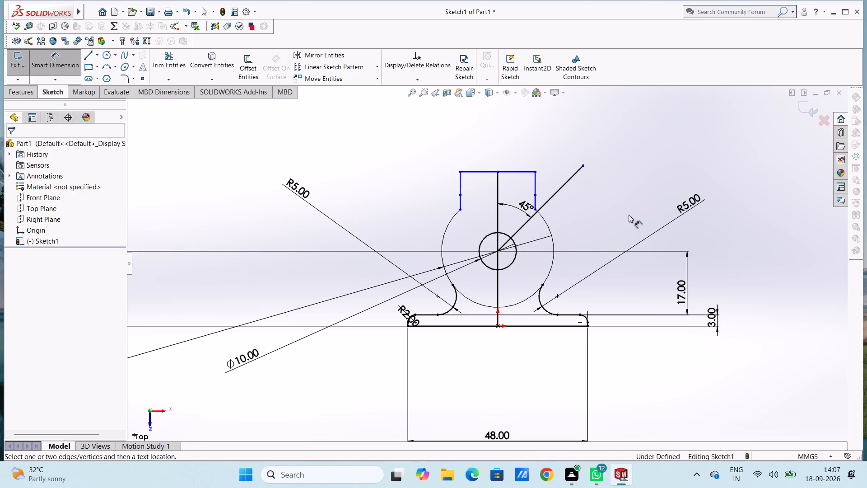
Offset the 45-degree line by 1 mm in both directions.
scroll(593, 218, down, 3)
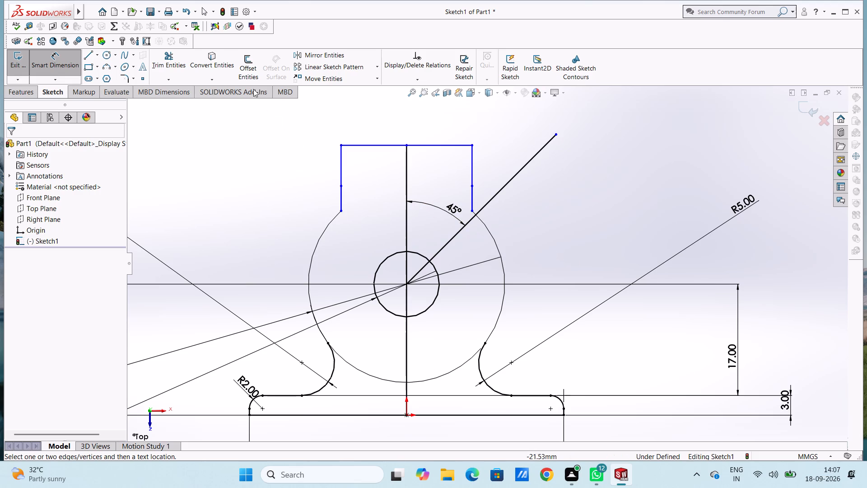
click(251, 65)
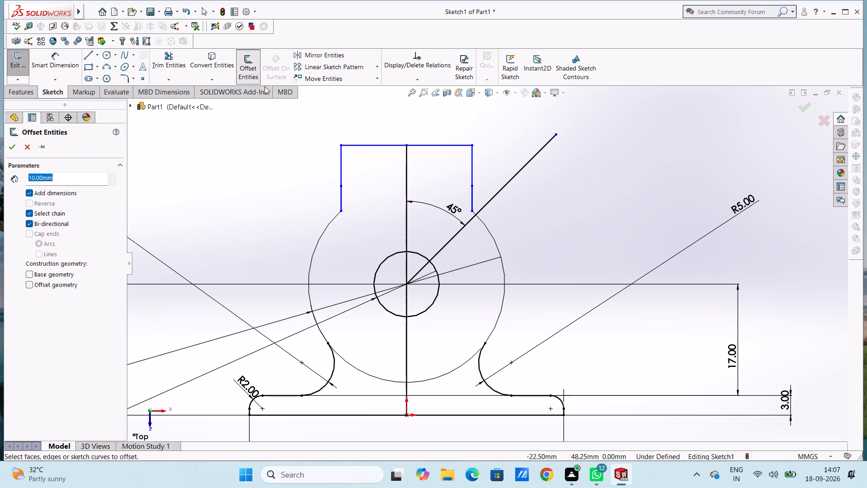
click(443, 249)
key(1)
key(Return)
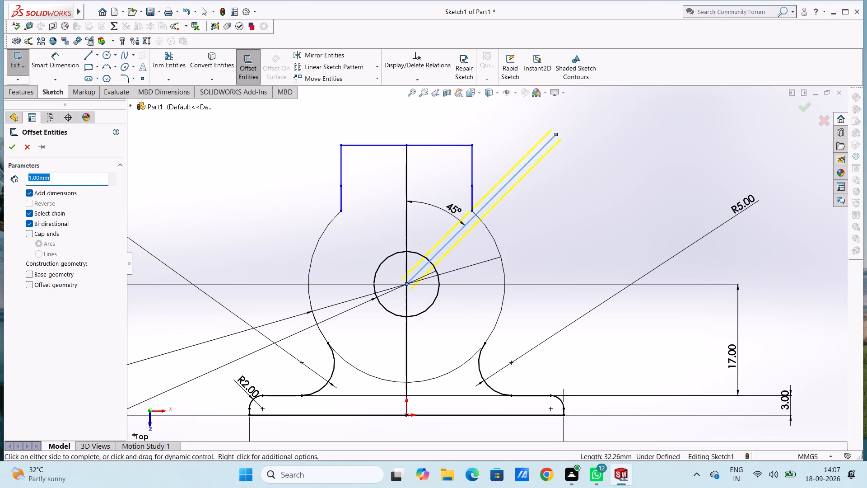
click(12, 150)
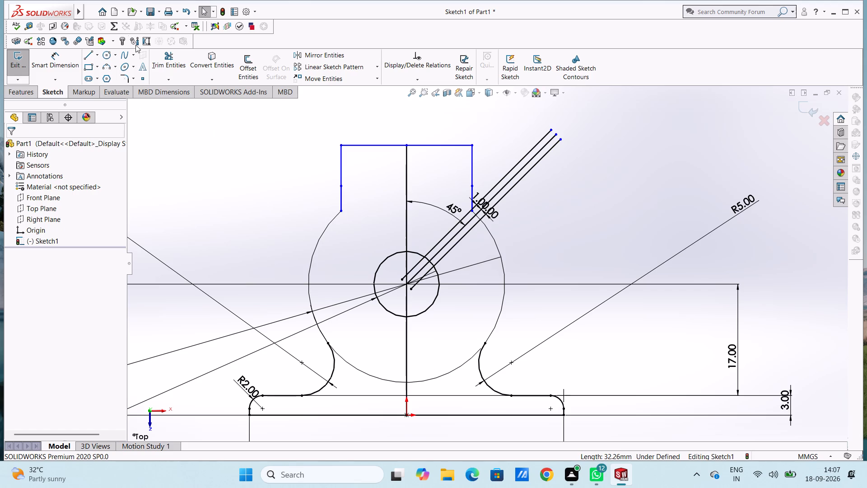
Trim the outer ends of the 45-degree line and its two offset lines beyond the neck and head outline.
click(166, 67)
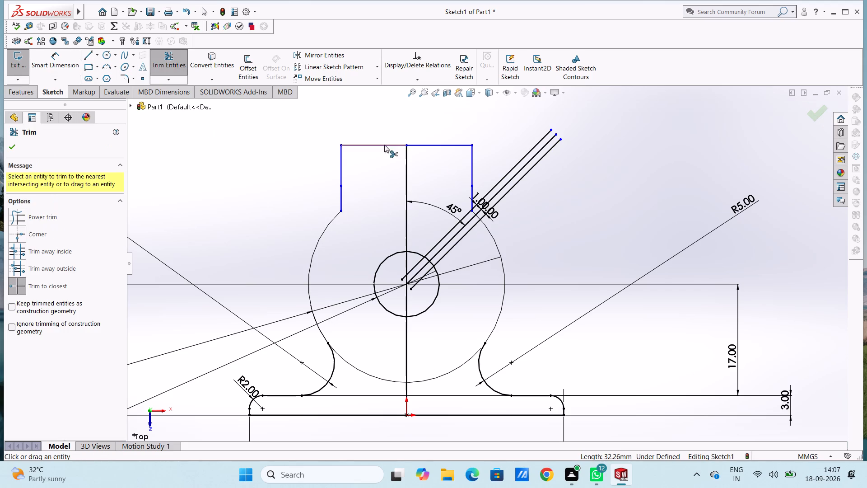
click(500, 180)
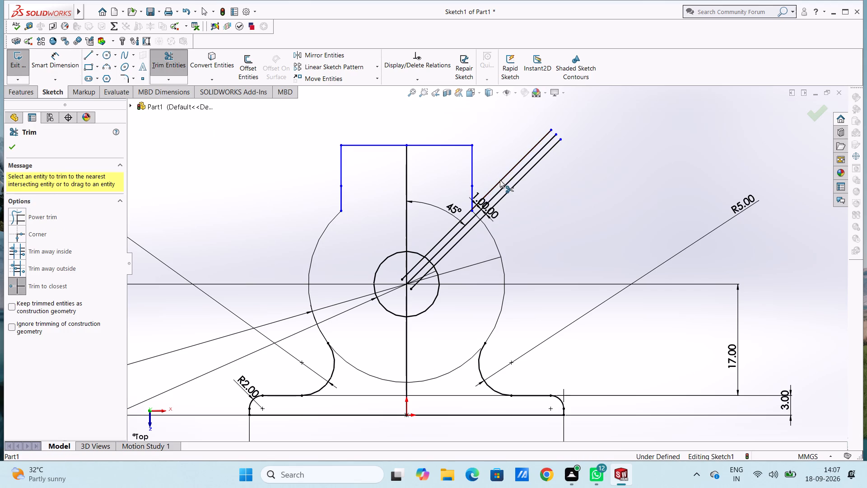
click(503, 186)
click(507, 195)
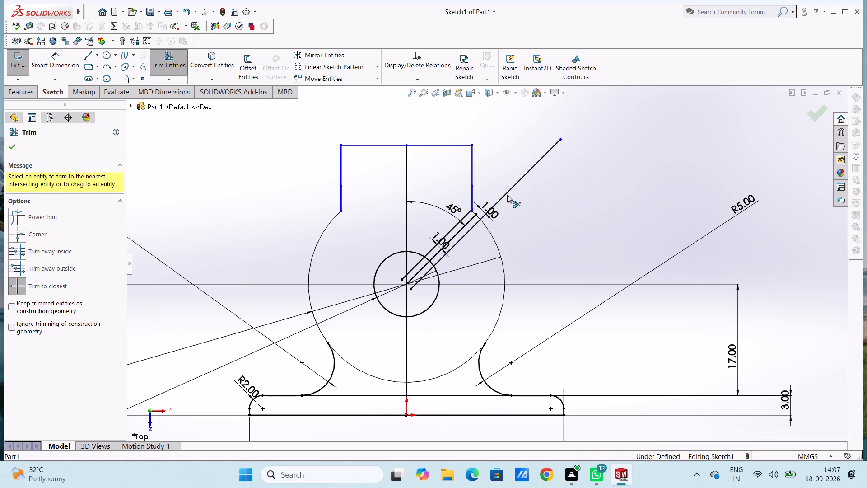
Trim the short end of the right neck line below its meeting point with the upper offset line.
scroll(446, 244, down, 4)
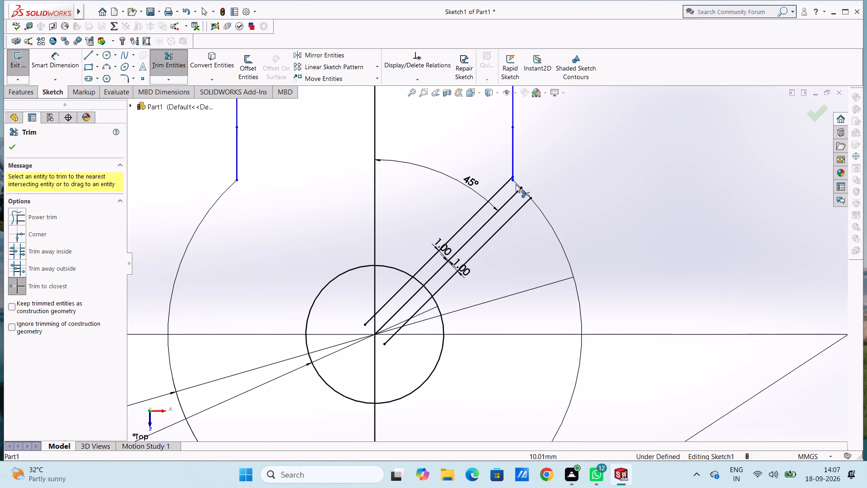
scroll(522, 176, down, 8)
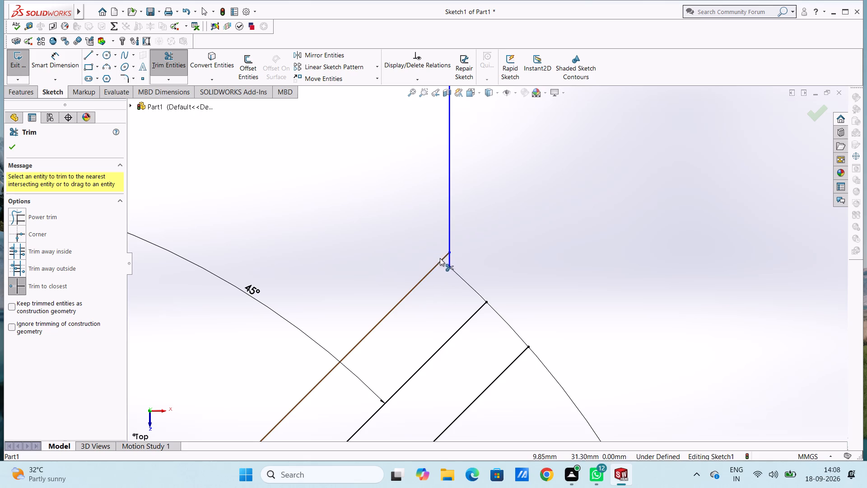
scroll(428, 238, up, 4)
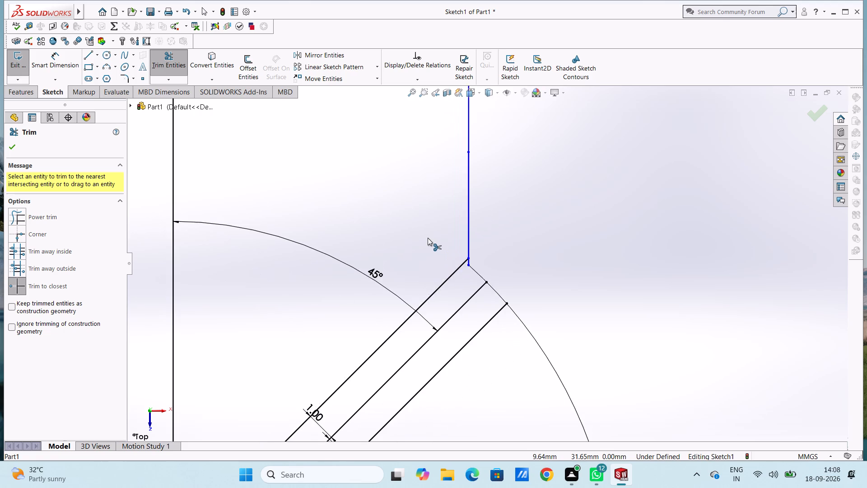
scroll(428, 238, up, 6)
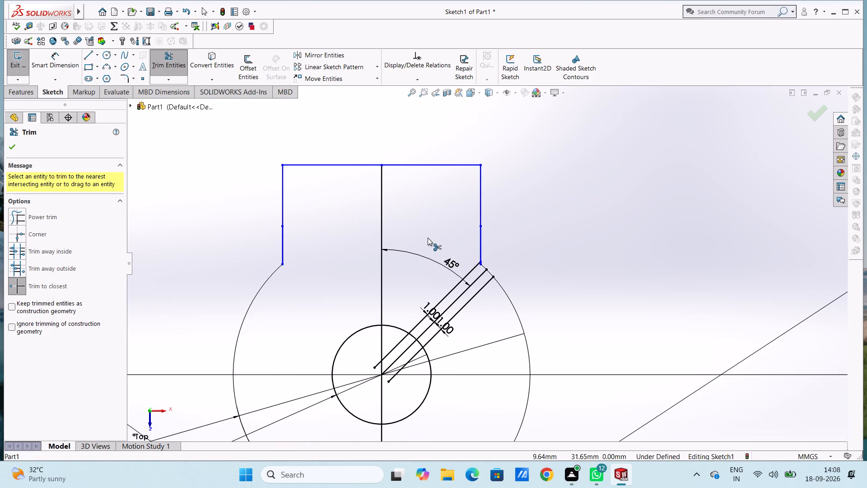
scroll(483, 270, down, 5)
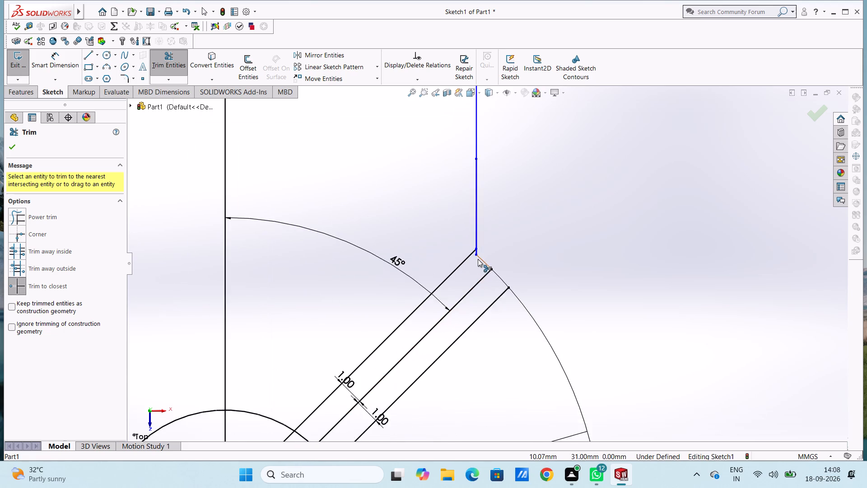
scroll(478, 259, down, 5)
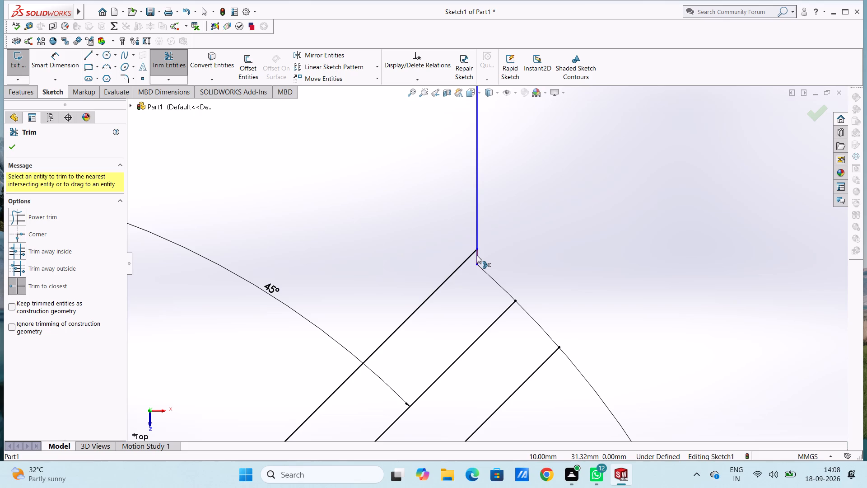
click(477, 255)
click(477, 255)
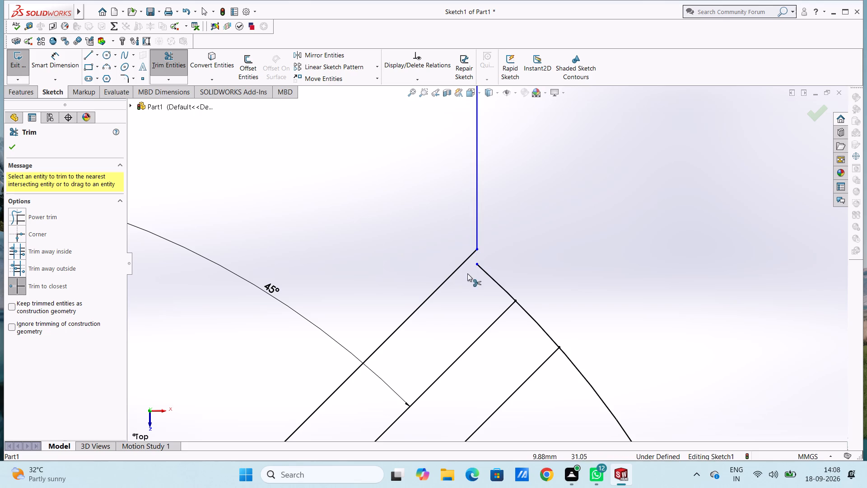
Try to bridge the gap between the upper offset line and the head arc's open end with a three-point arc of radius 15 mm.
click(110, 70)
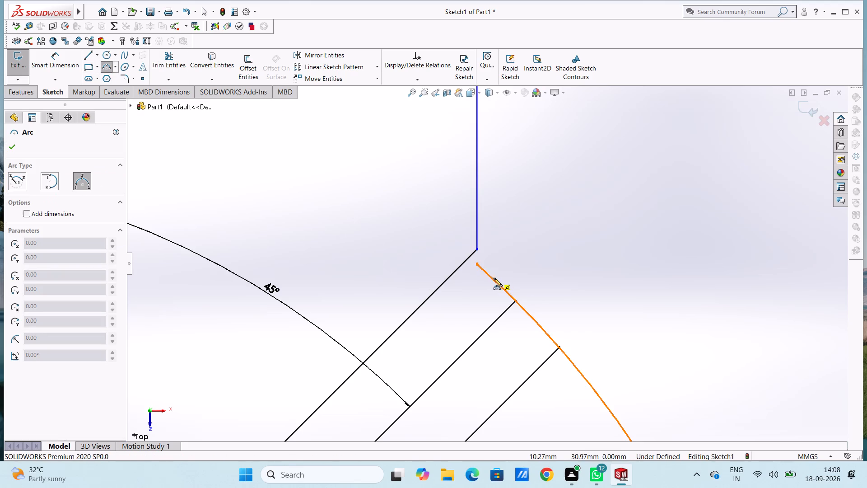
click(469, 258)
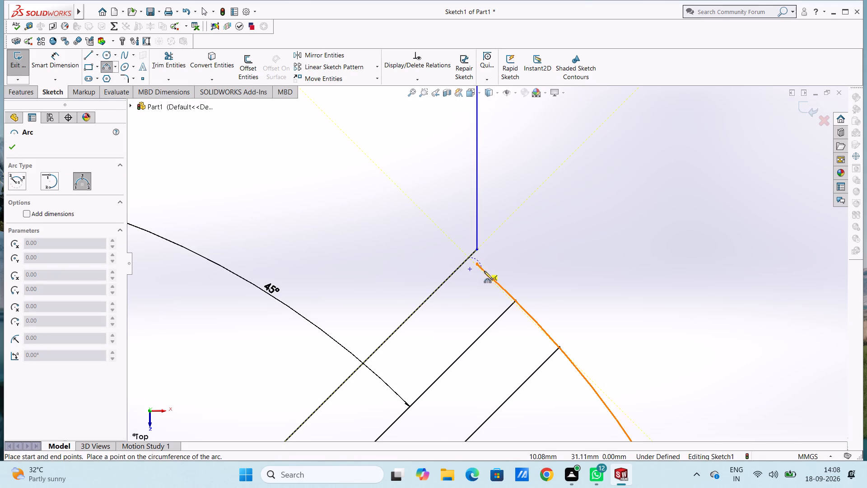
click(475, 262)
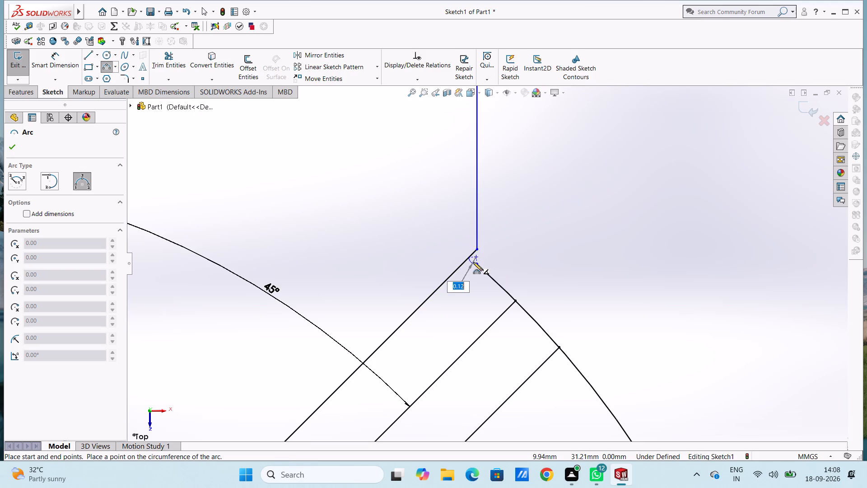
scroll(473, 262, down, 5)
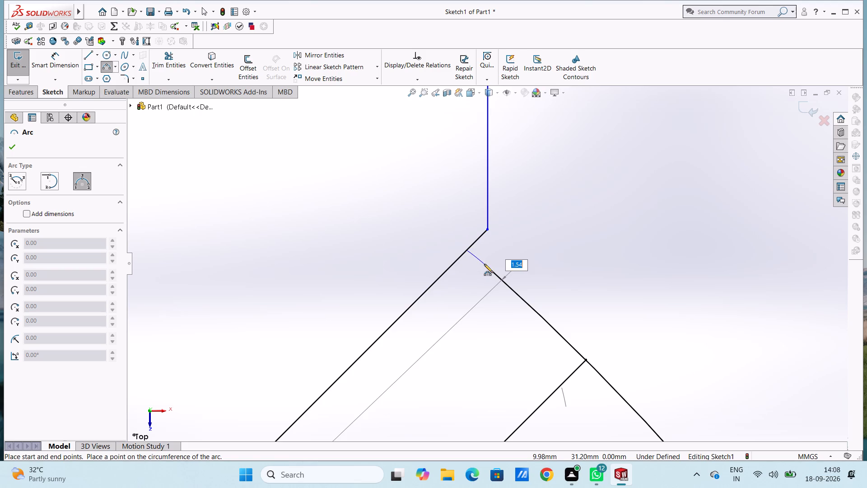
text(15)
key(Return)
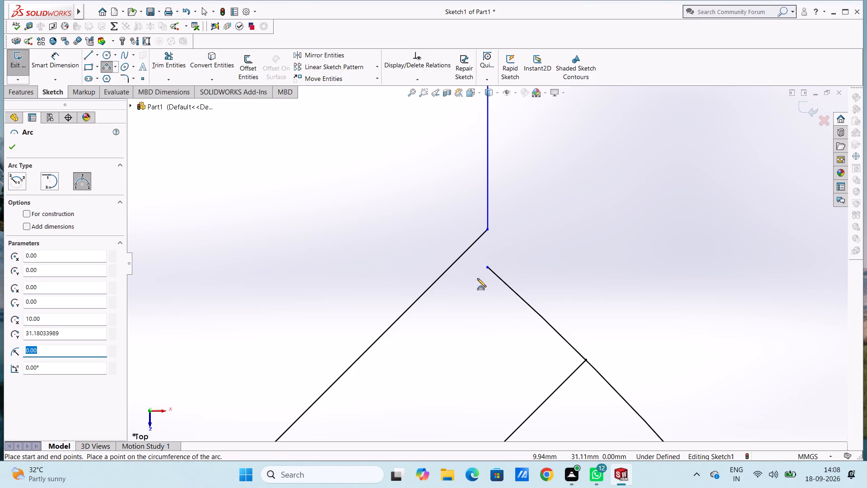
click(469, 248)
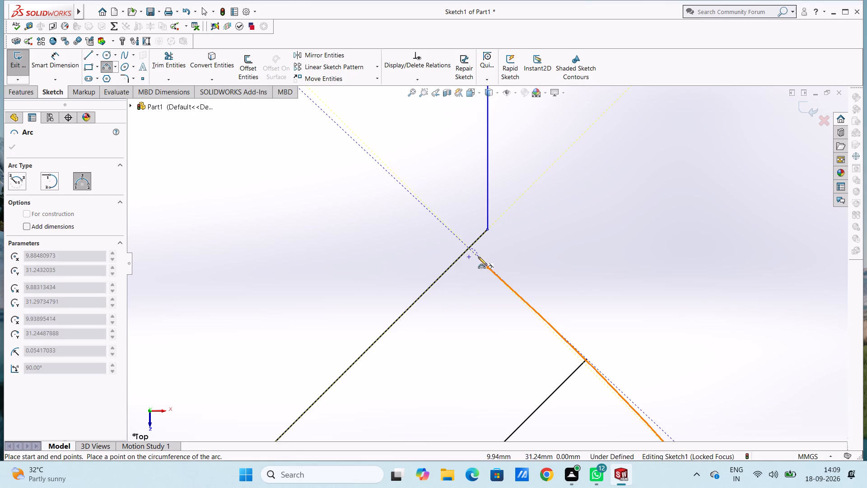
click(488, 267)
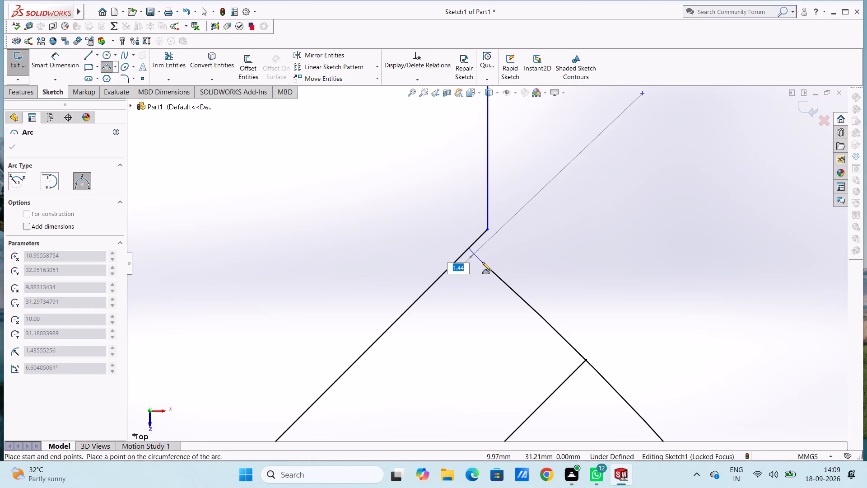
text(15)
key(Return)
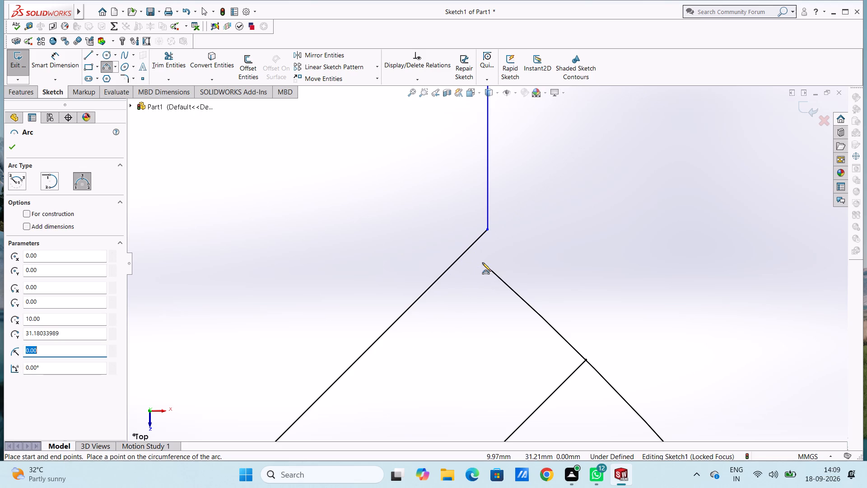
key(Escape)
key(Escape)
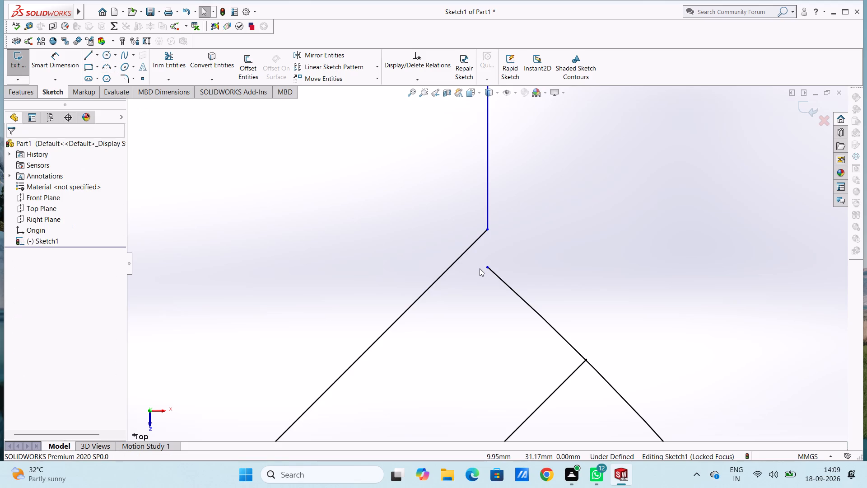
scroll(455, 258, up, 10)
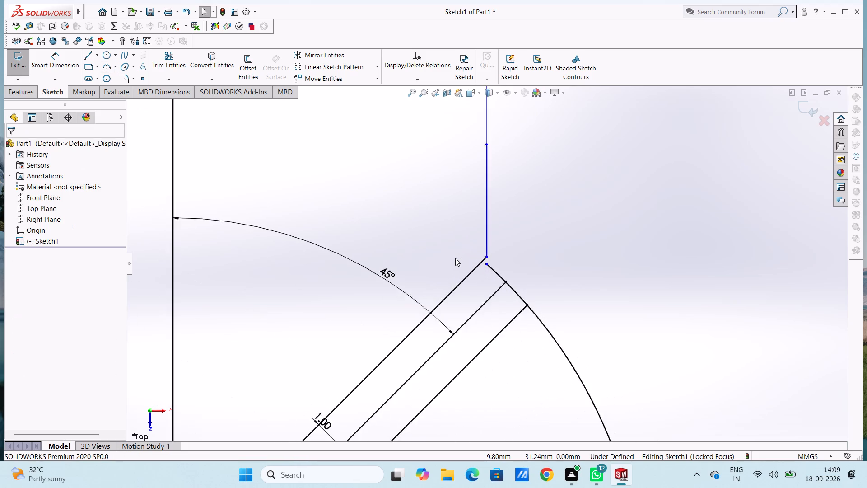
Draw a circle of radius 15 mm around the head hole's centre, coinciding with the existing head arc.
scroll(455, 258, up, 7)
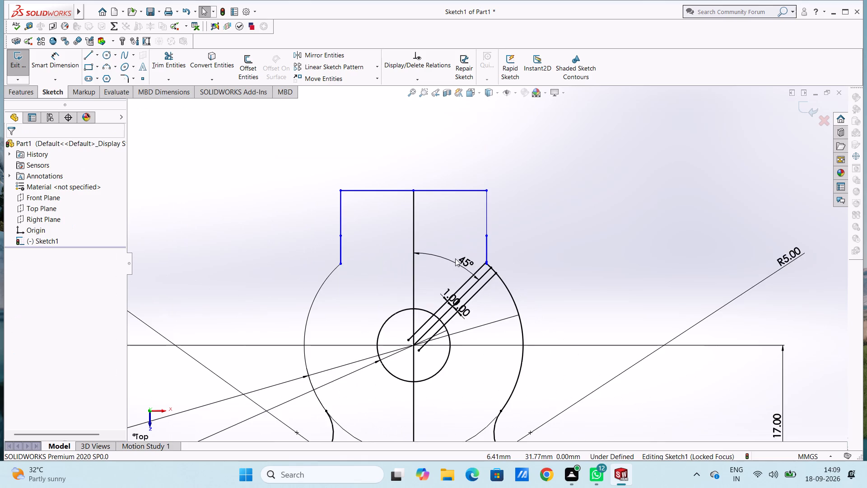
scroll(455, 258, down, 5)
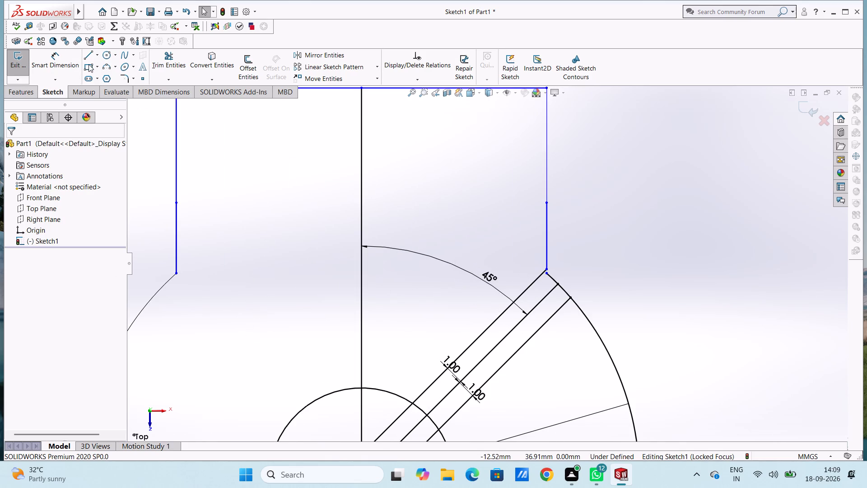
click(107, 56)
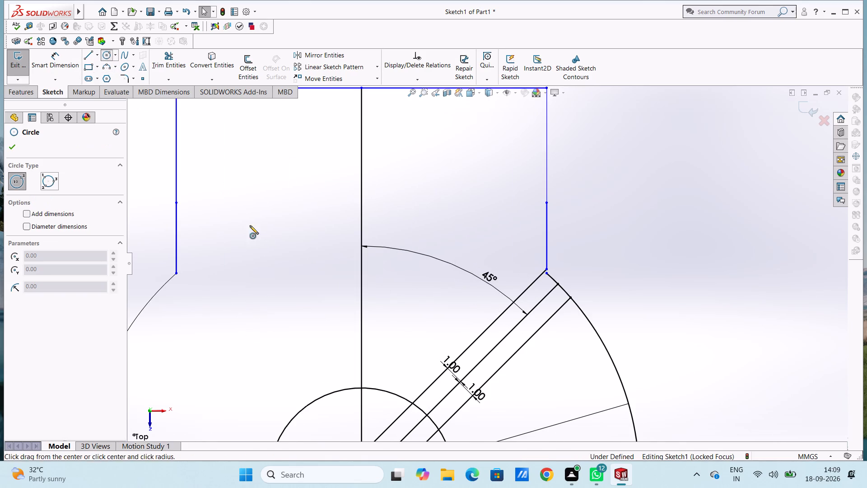
scroll(270, 267, up, 5)
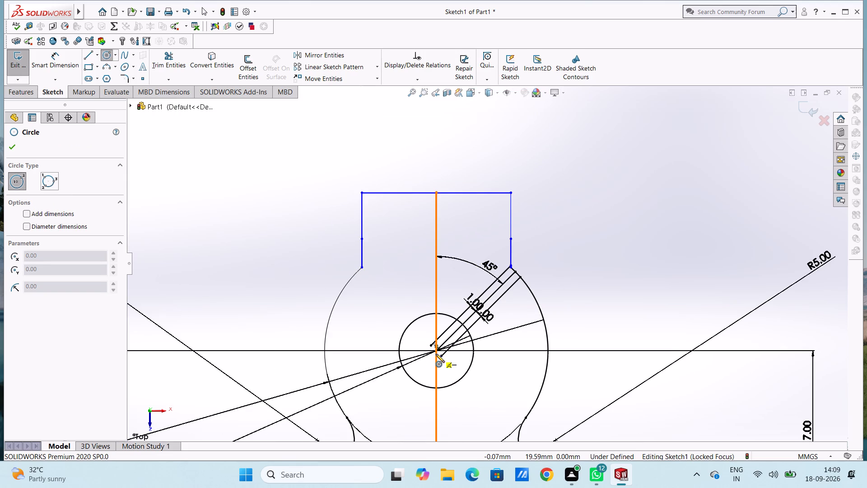
click(435, 351)
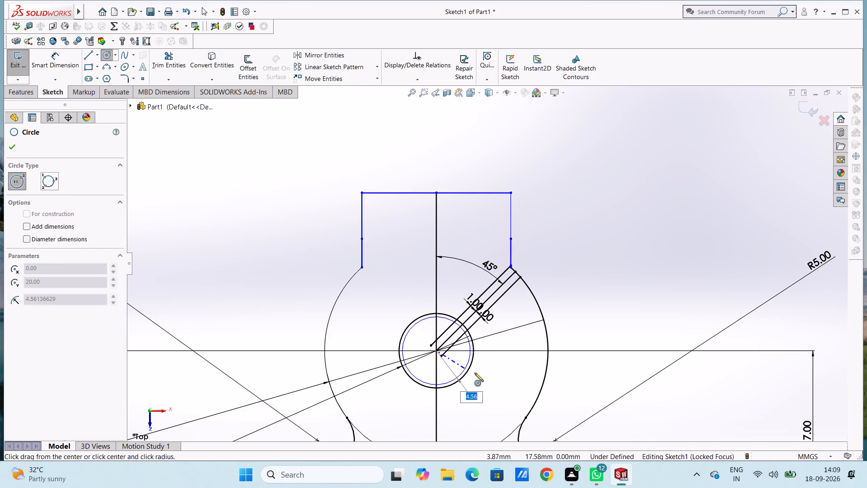
click(535, 404)
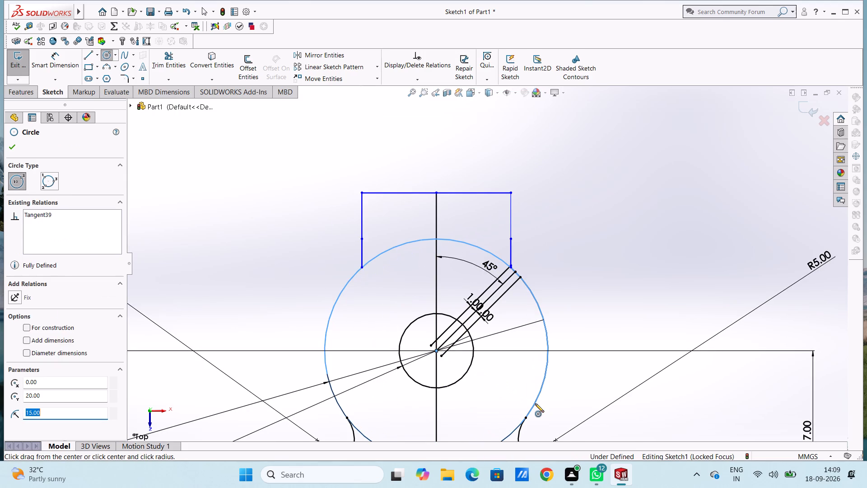
key(Escape)
key(Escape)
key(Escape)
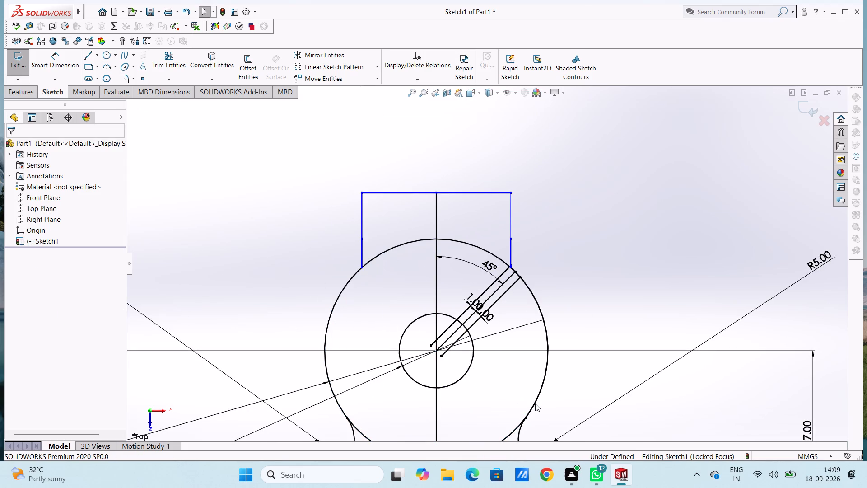
Trim the circle's arcs across the neck, and try to trim the head's bottom arc between the two R5 fillets.
scroll(465, 211, down, 5)
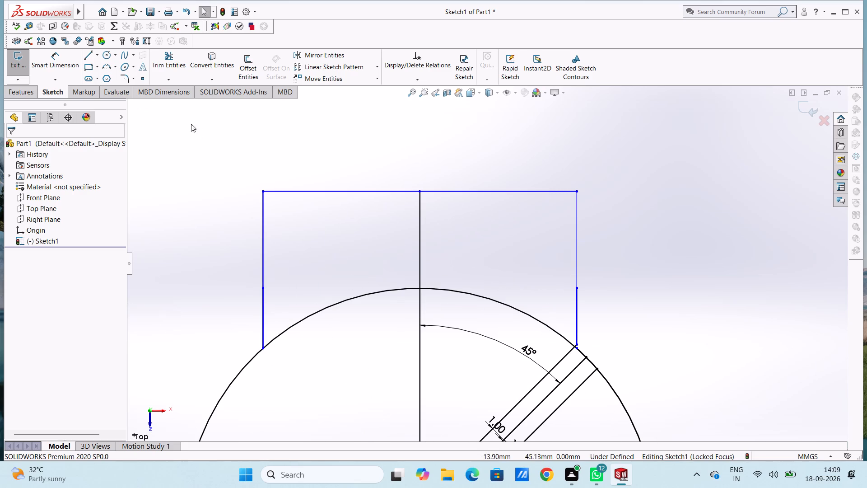
click(166, 66)
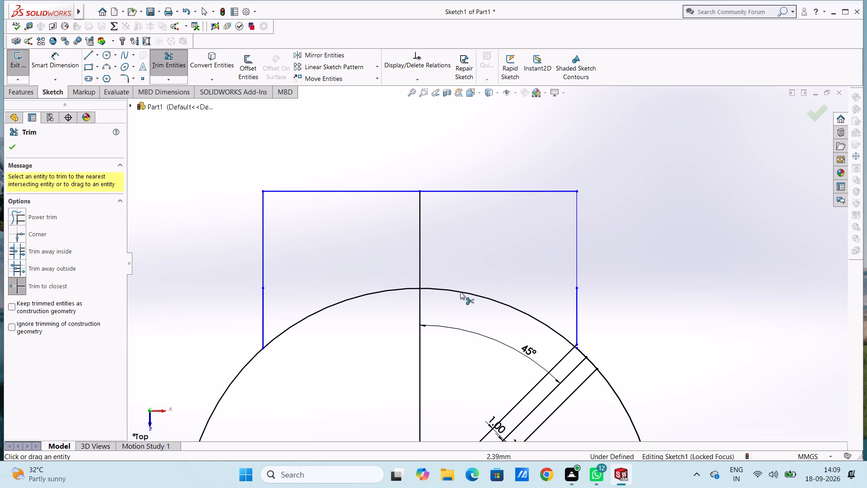
click(513, 309)
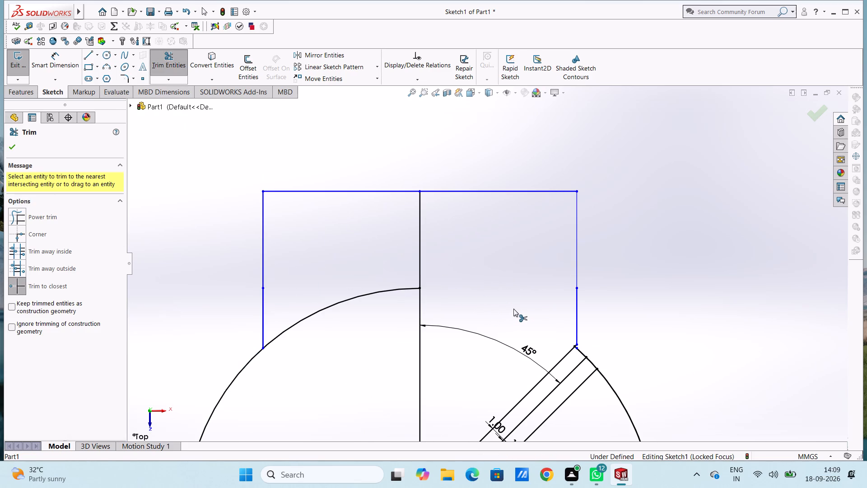
click(382, 291)
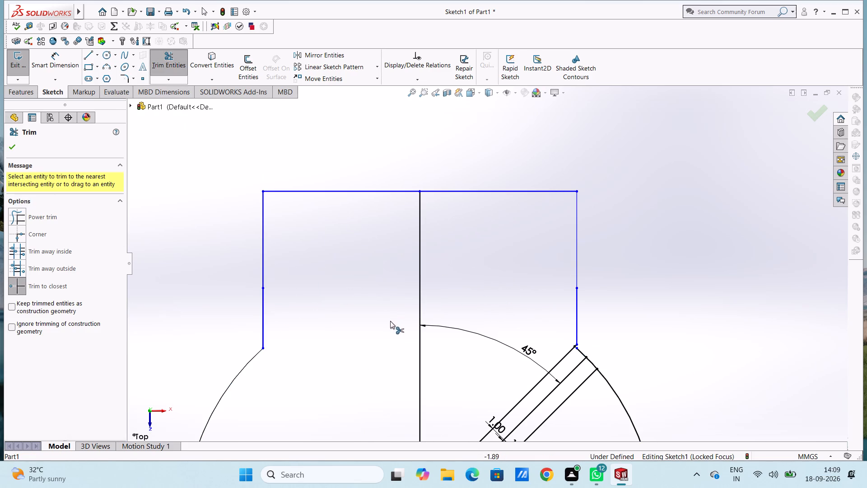
scroll(390, 321, up, 9)
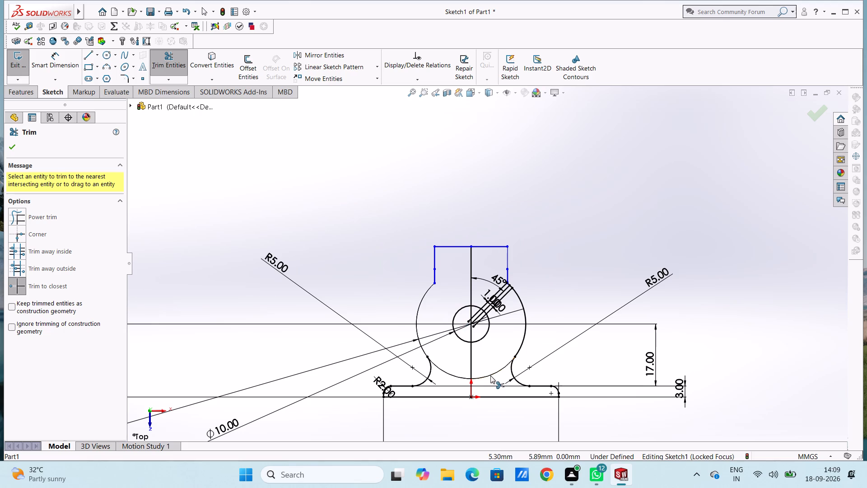
click(490, 375)
triple_click(451, 375)
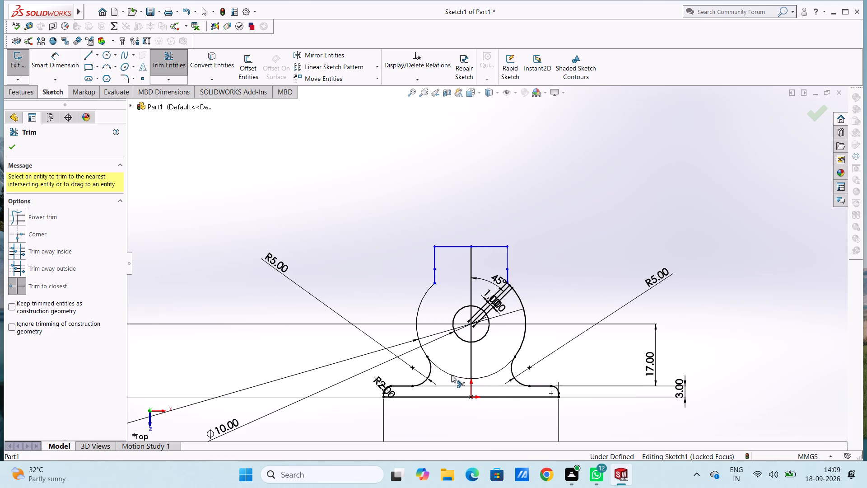
click(487, 375)
Examine the junction between the right neck line, the upper offset line and the head arc.
scroll(493, 222, down, 6)
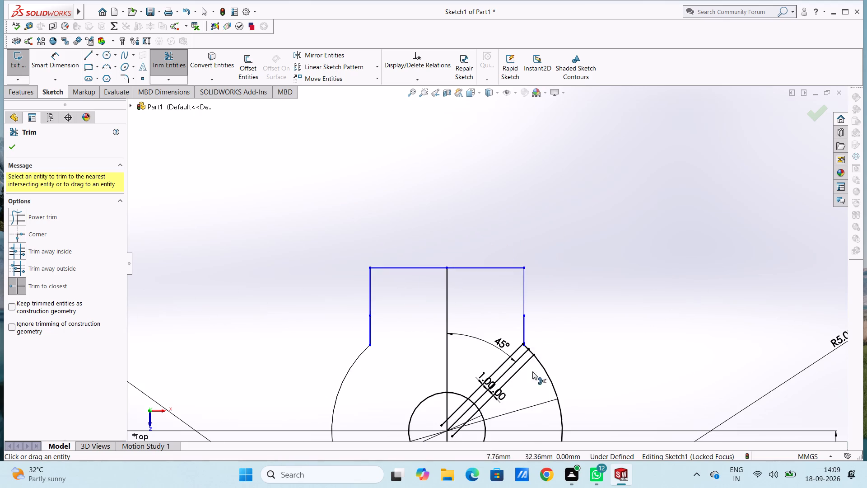
scroll(518, 360, down, 8)
scroll(503, 230, down, 5)
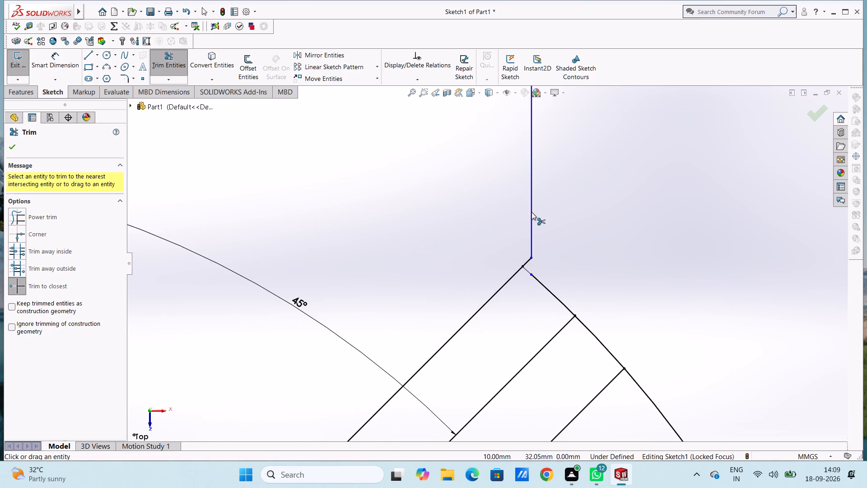
scroll(548, 249, down, 4)
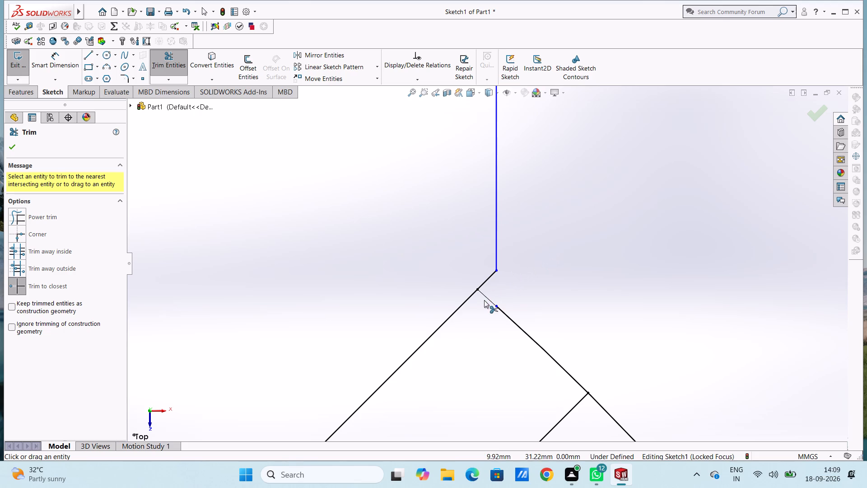
scroll(505, 274, up, 5)
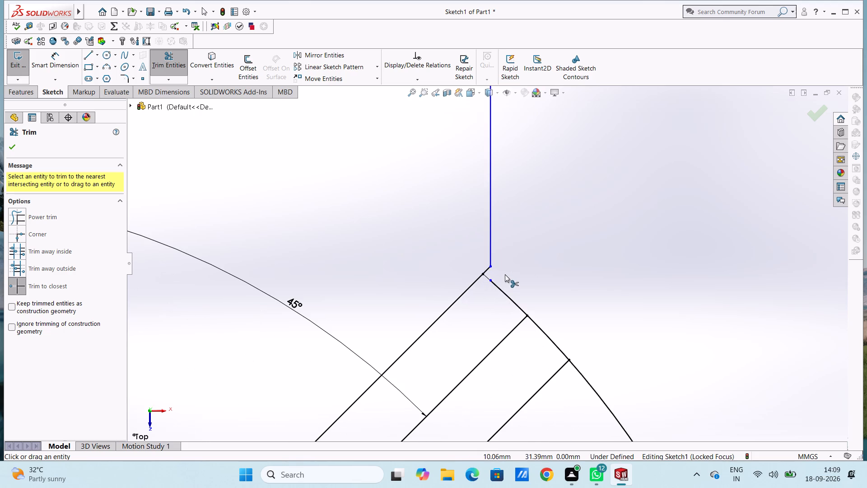
scroll(505, 274, up, 4)
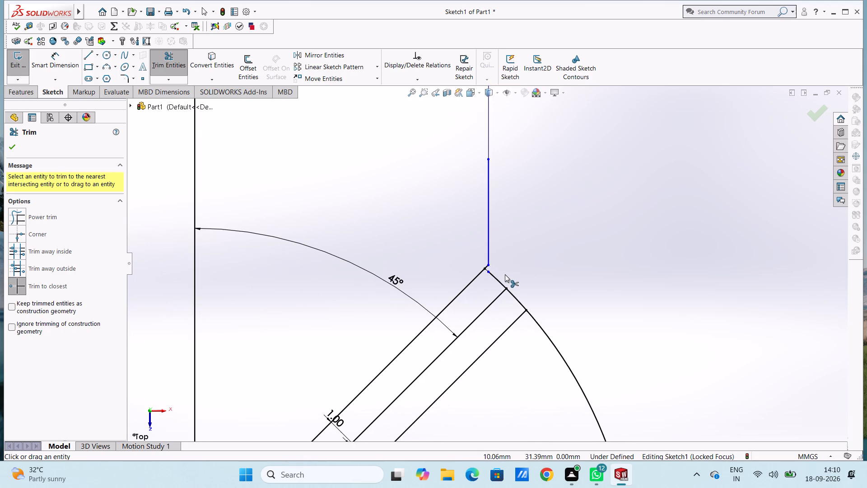
scroll(505, 274, up, 8)
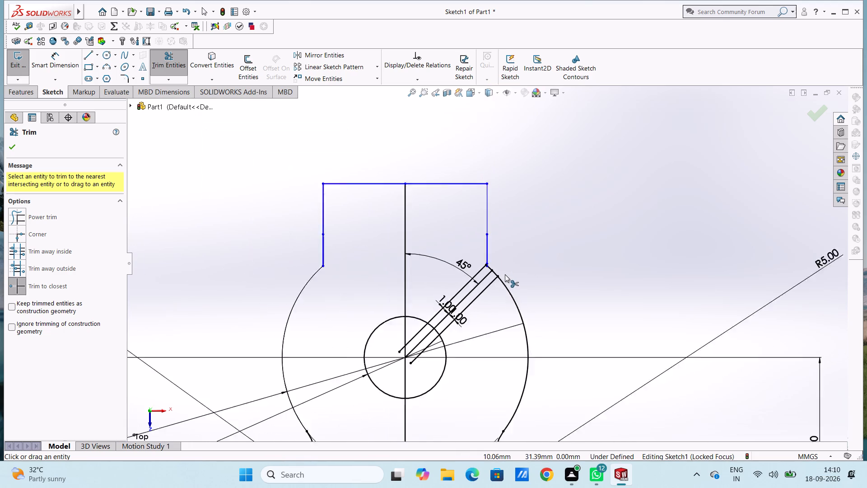
scroll(446, 303, down, 4)
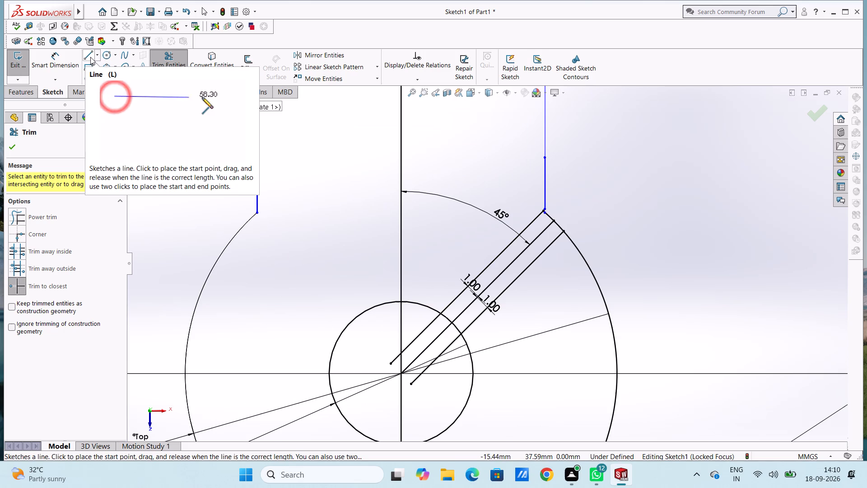
Trim the upper offset line's inner end inside the hole and the vertical centre line from the hole's top down to the base.
click(411, 340)
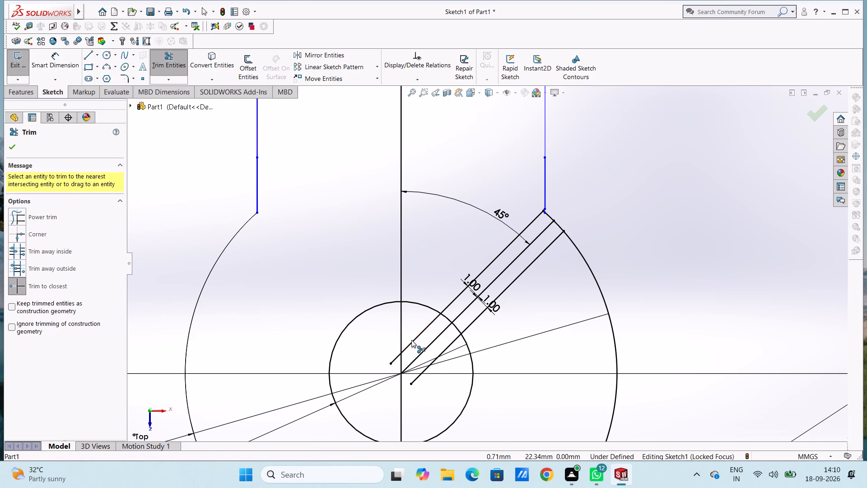
click(396, 357)
click(401, 340)
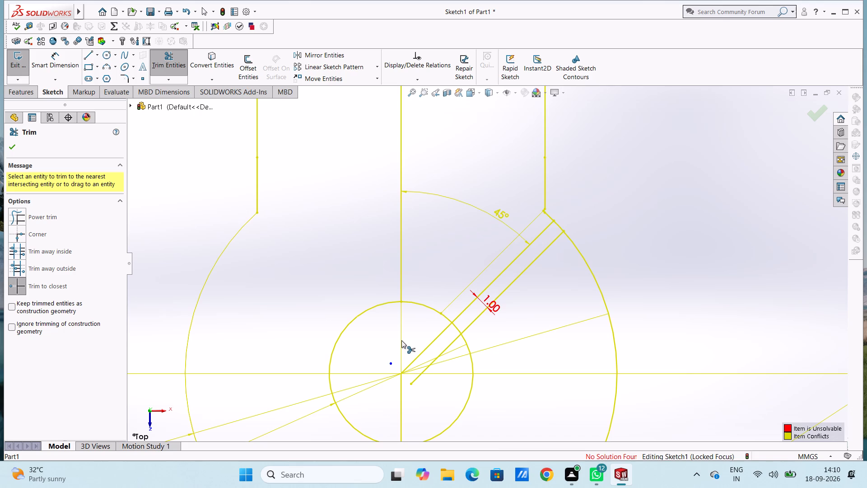
double_click(401, 340)
click(401, 340)
scroll(401, 340, up, 6)
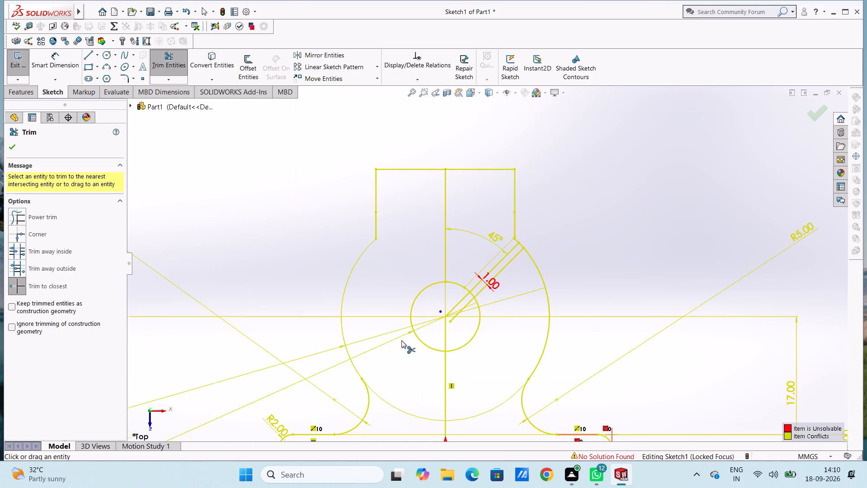
click(451, 324)
click(452, 350)
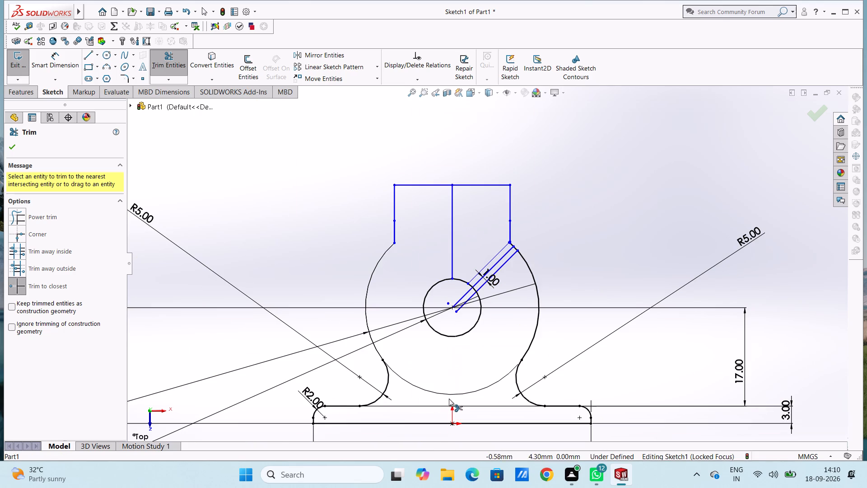
Trim the lower offset line's inner end inside the hole and remove the middle 45-degree line completely.
click(460, 309)
click(458, 300)
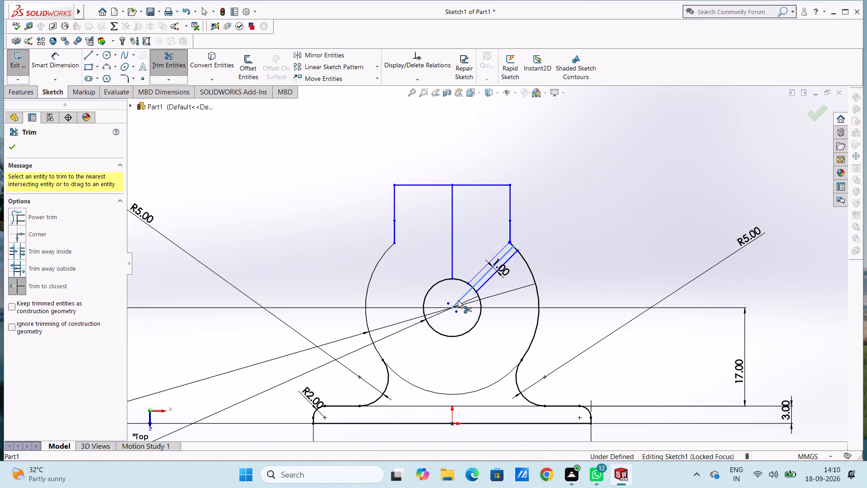
click(458, 300)
double_click(486, 272)
Trim the head arc and the hole arc between the two slit lines so the slit is open at both ends.
scroll(514, 245, down, 10)
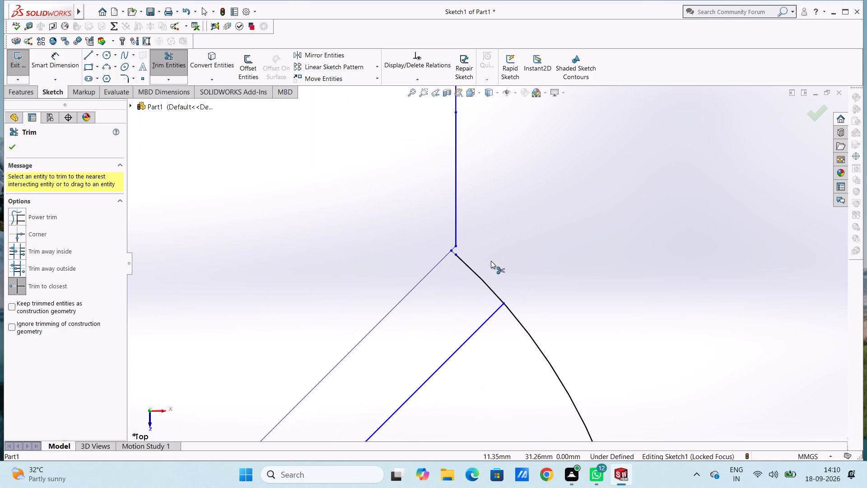
click(475, 270)
click(475, 270)
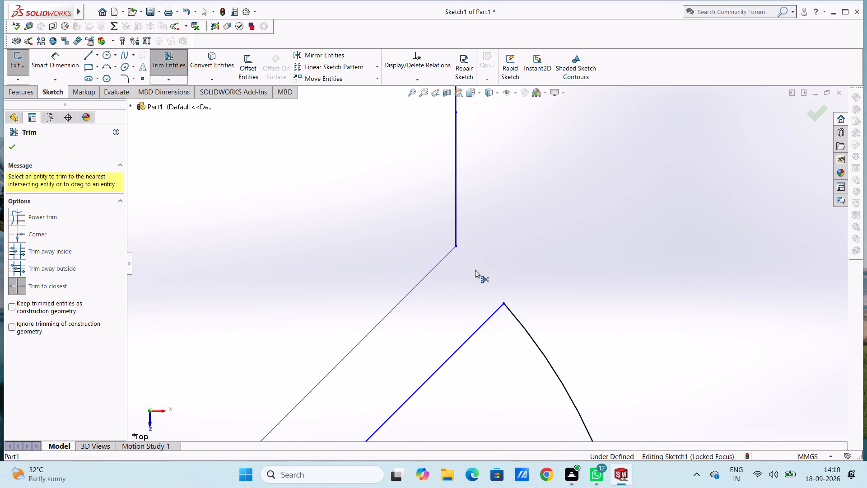
scroll(475, 270, up, 9)
scroll(435, 323, up, 1)
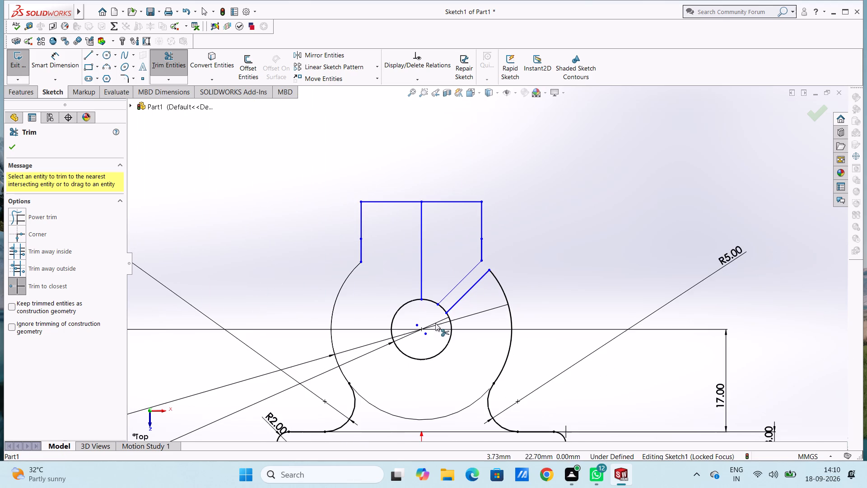
click(443, 308)
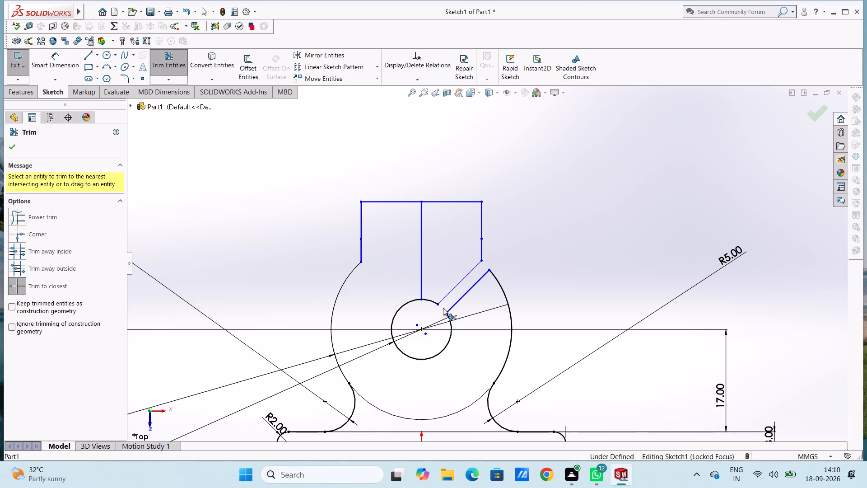
Trim away the remaining vertical centre line between the neck's top edge and the hole.
click(420, 267)
scroll(529, 298, up, 4)
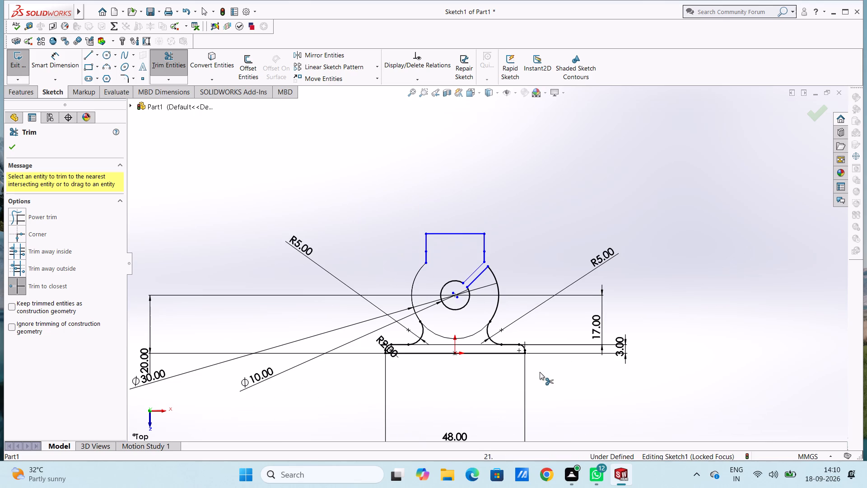
key(Escape)
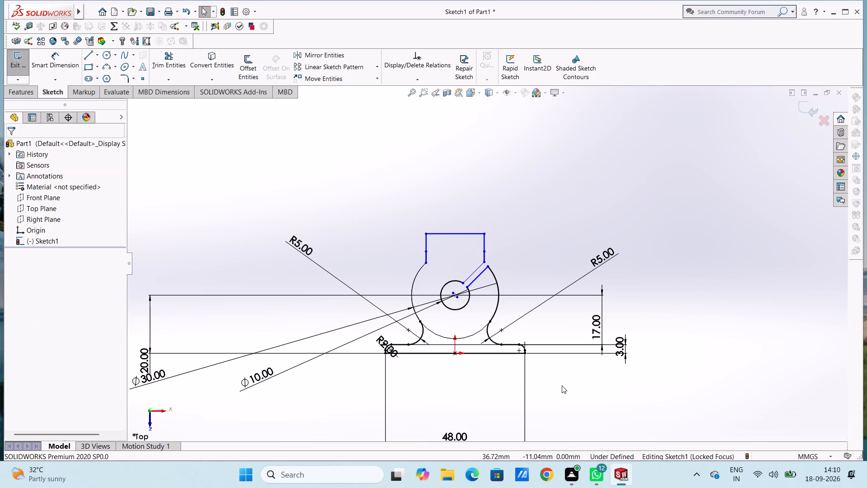
key(Escape)
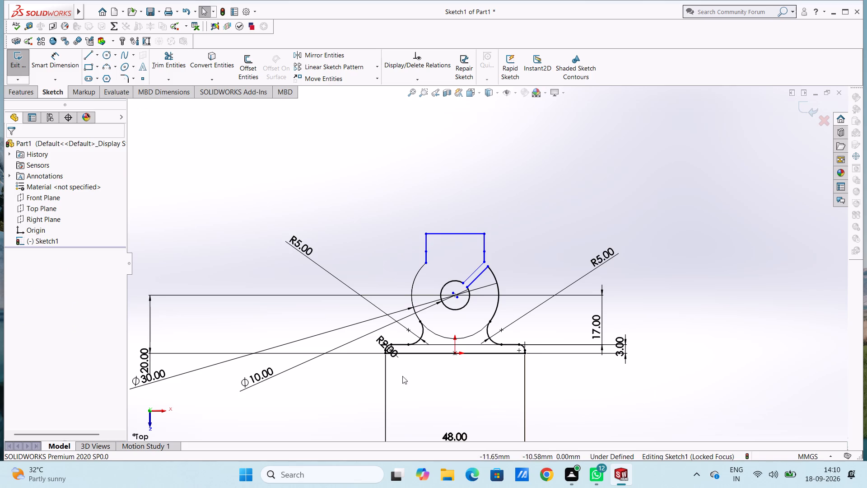
Extrude the closed Top Plane profile as a blind boss 5 mm deep.
click(14, 92)
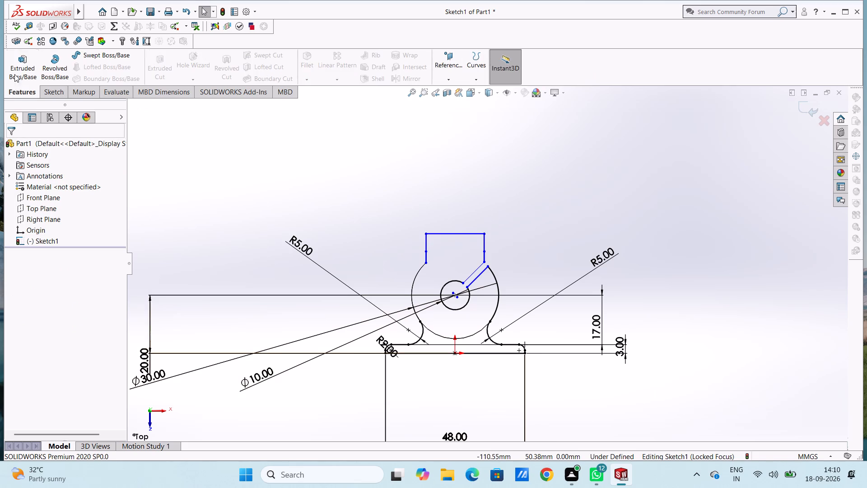
click(16, 61)
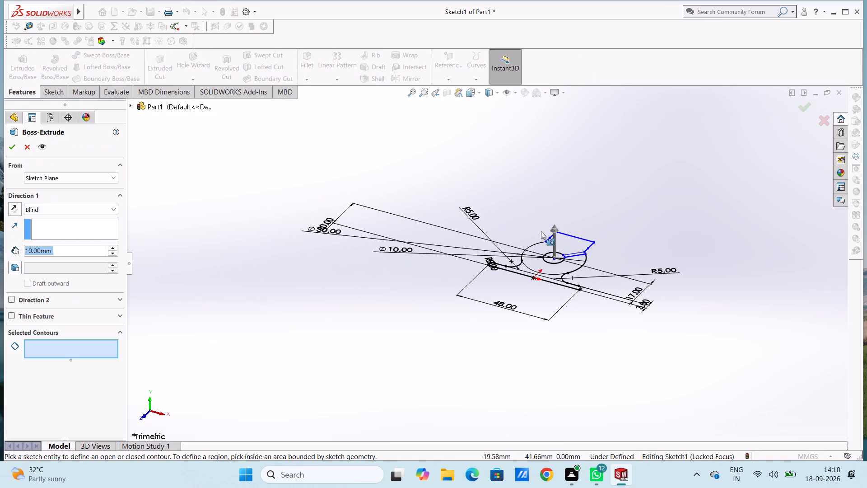
click(553, 249)
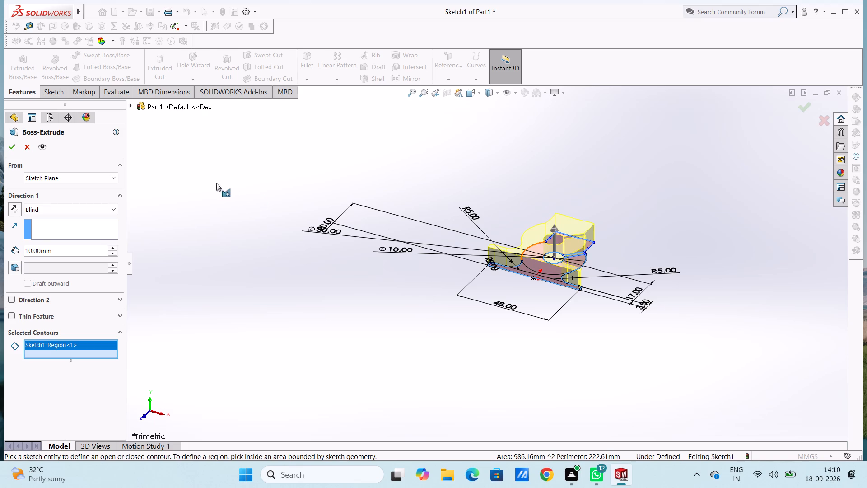
double_click(60, 249)
key(5)
key(Return)
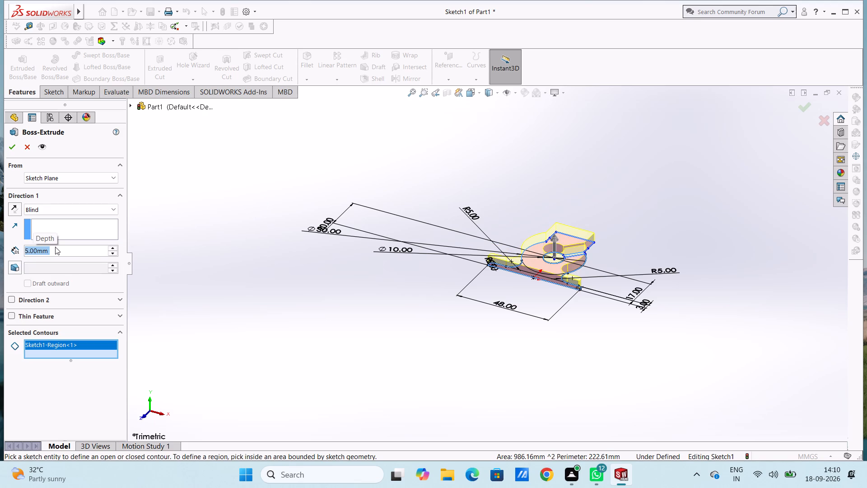
click(14, 149)
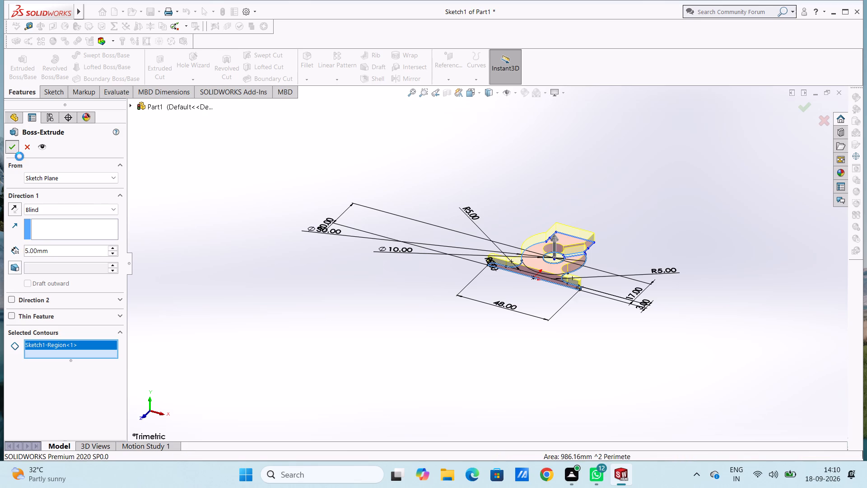
click(241, 181)
Examine the extruded bracket from all sides, including the hole, slit, neck and base.
middle_drag(357, 171, 357, 174)
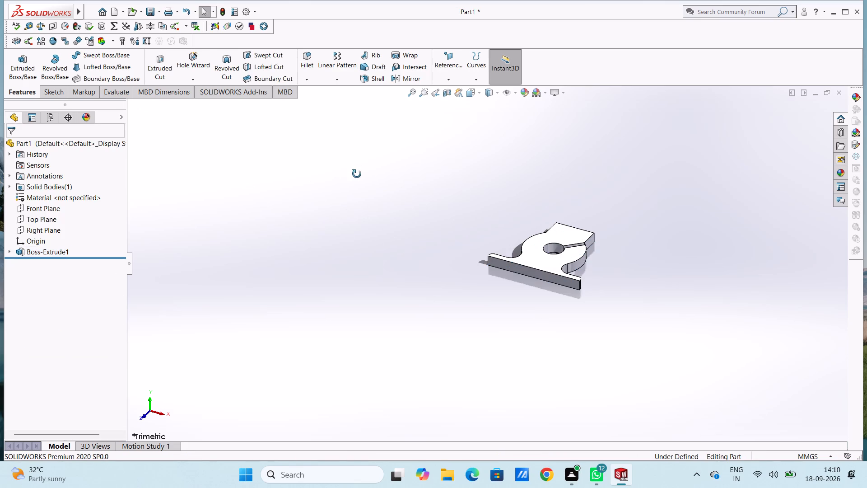
middle_drag(357, 174, 276, 297)
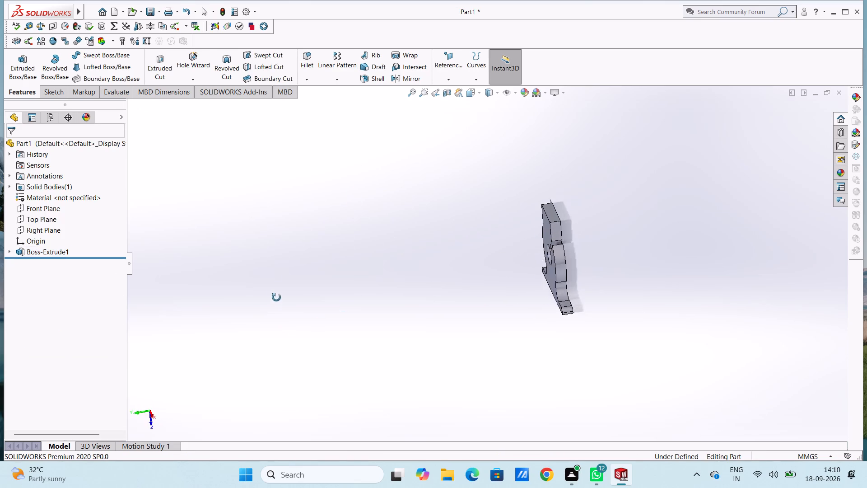
middle_drag(276, 297, 346, 302)
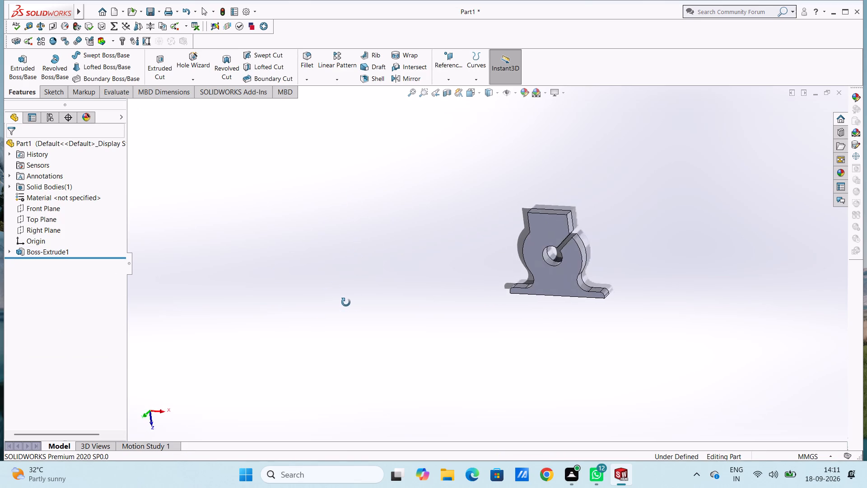
middle_drag(346, 302, 218, 270)
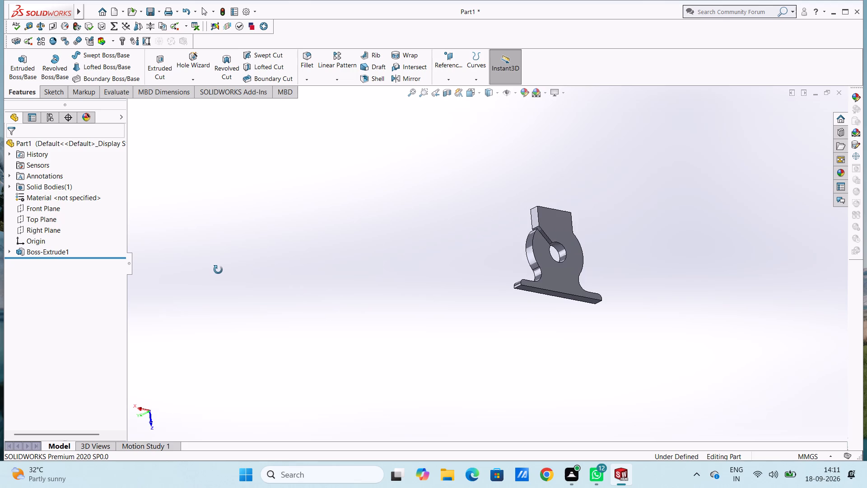
middle_drag(218, 270, 766, 256)
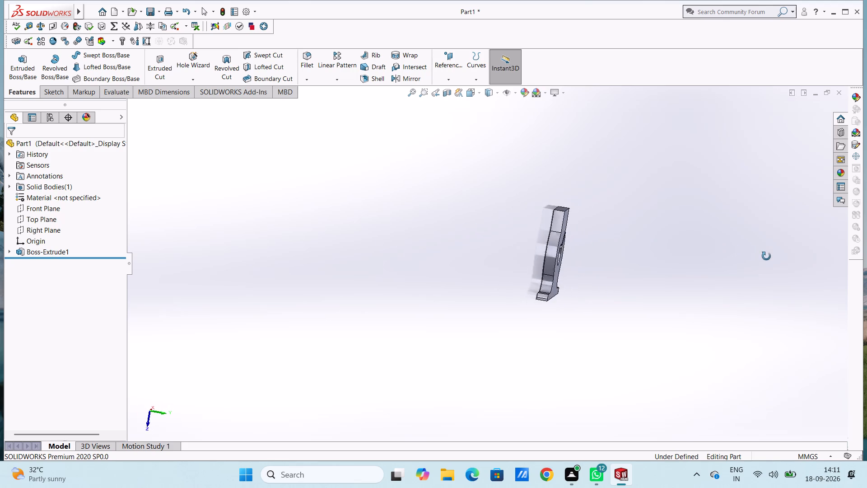
middle_drag(766, 256, 671, 272)
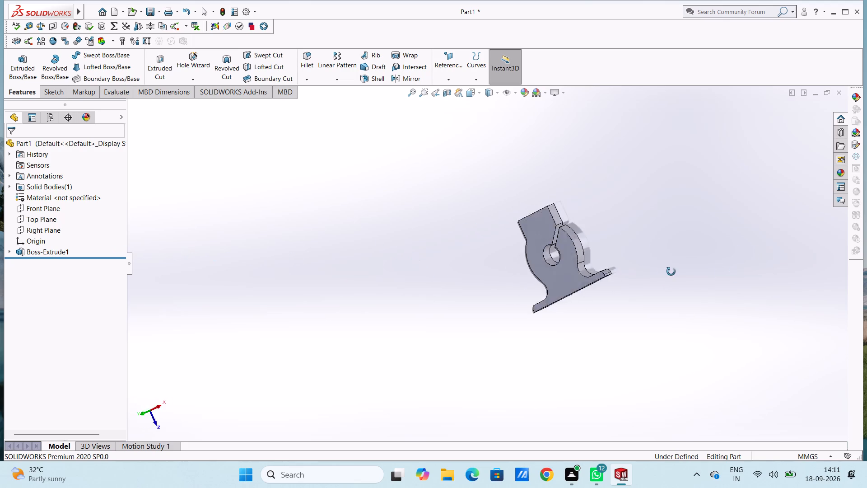
middle_drag(671, 272, 157, 206)
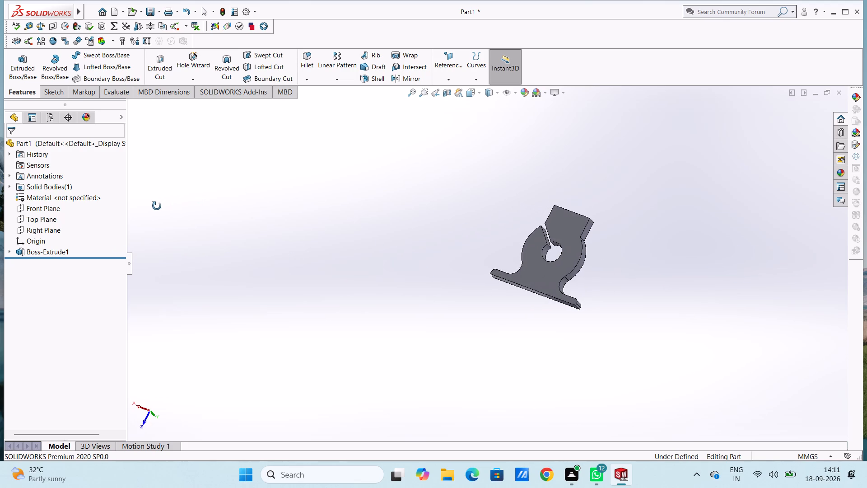
middle_drag(157, 206, 296, 277)
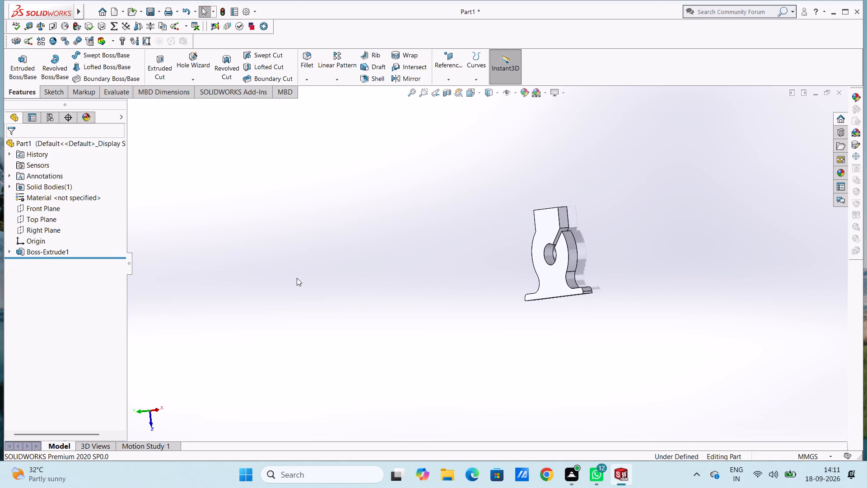
On the neck's flat end face, start a sketch and draw a 10 mm radius circle centred about 19 mm directly above the origin.
key(ctrl+1)
key(ctrl+2)
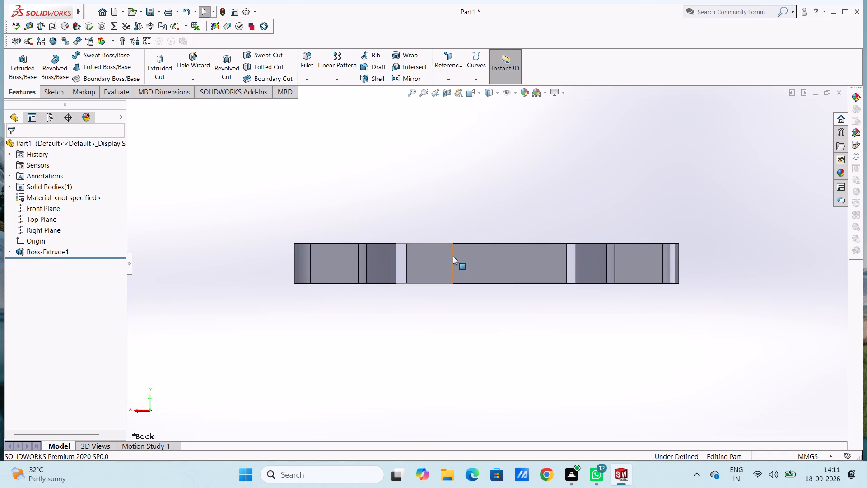
middle_drag(490, 190, 489, 241)
key(ctrl+2)
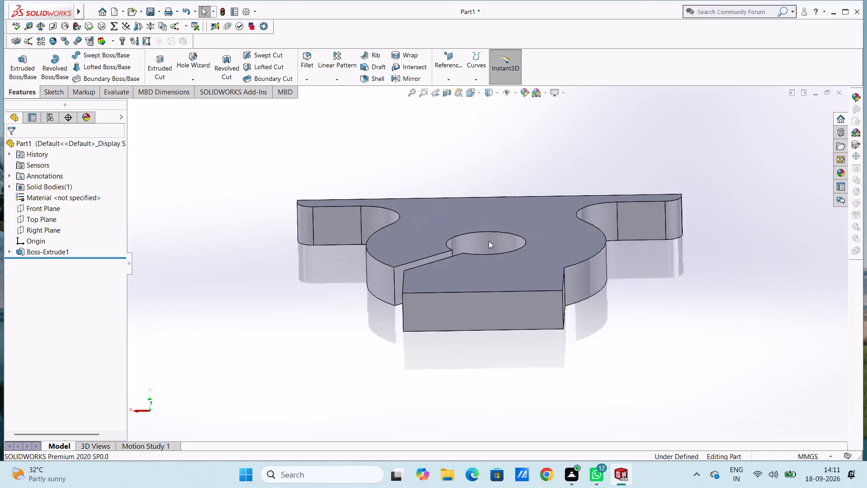
click(473, 259)
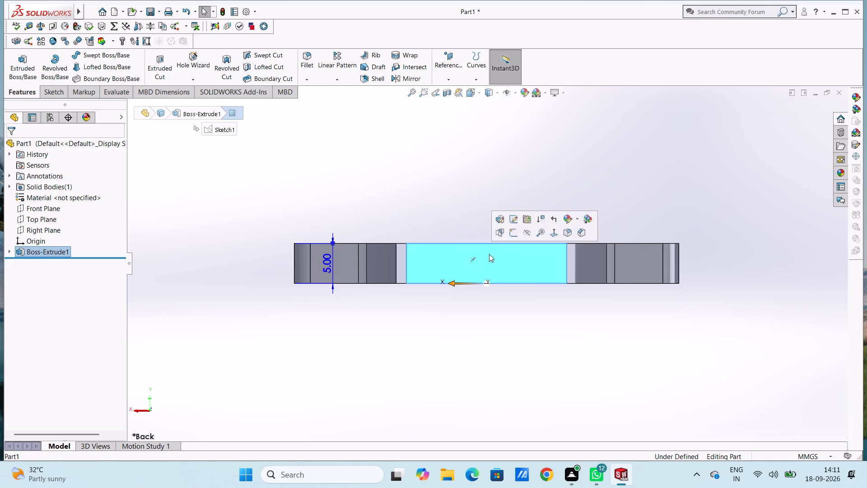
click(513, 227)
click(497, 188)
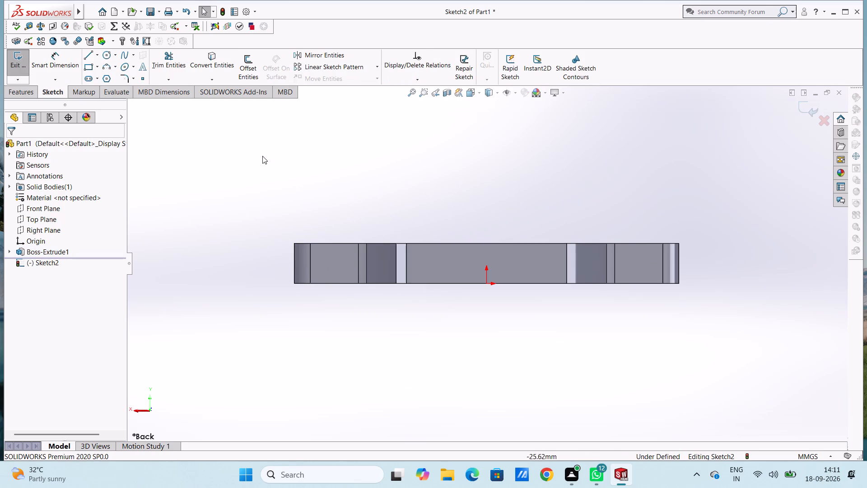
click(103, 60)
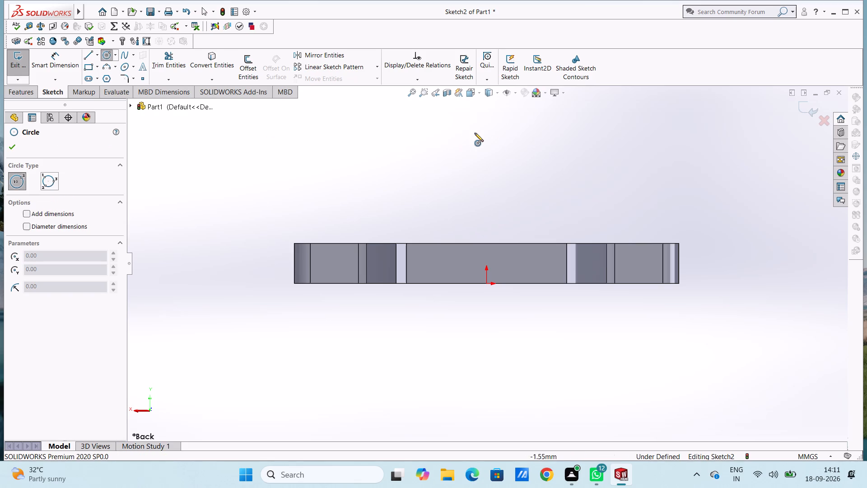
click(487, 130)
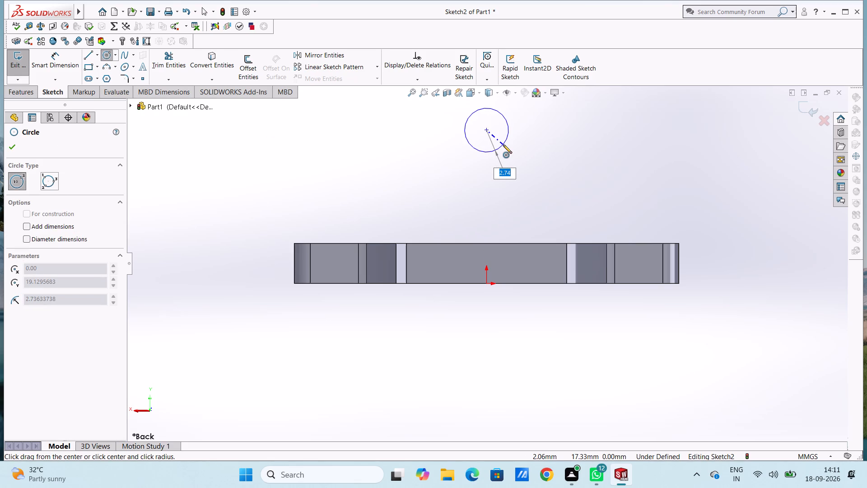
scroll(503, 145, up, 2)
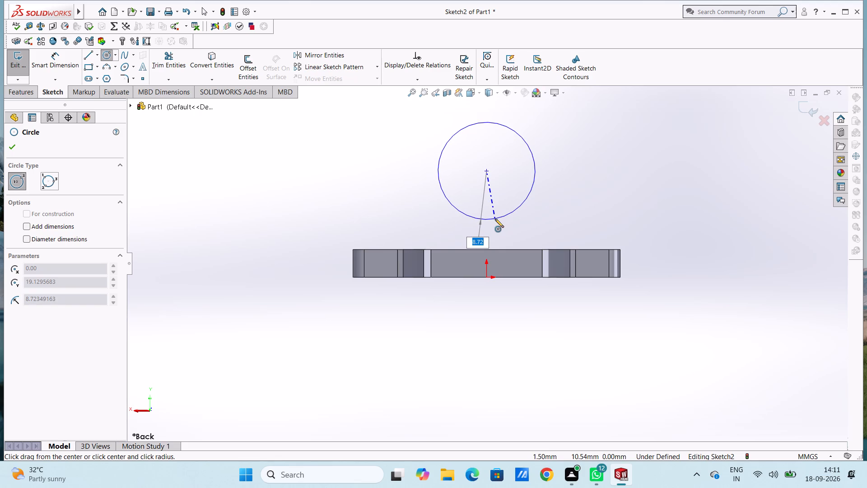
text(10)
key(Return)
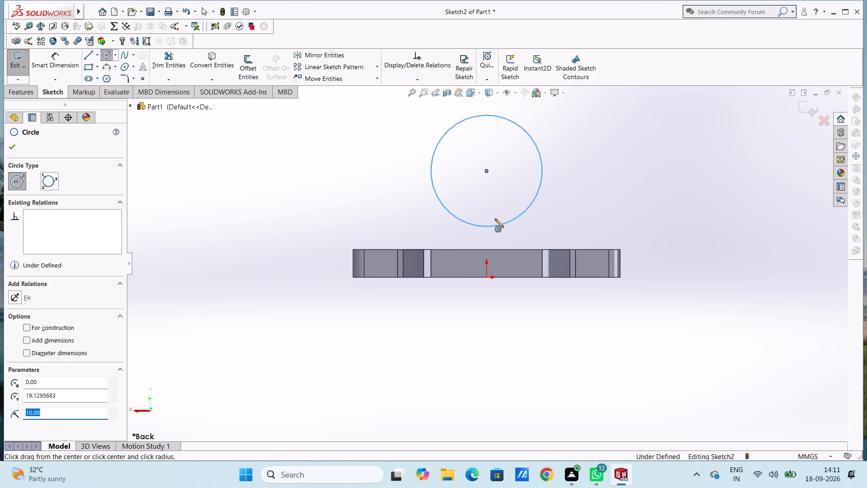
Draw a concentric circle of 3 mm radius inside the large circle.
click(486, 170)
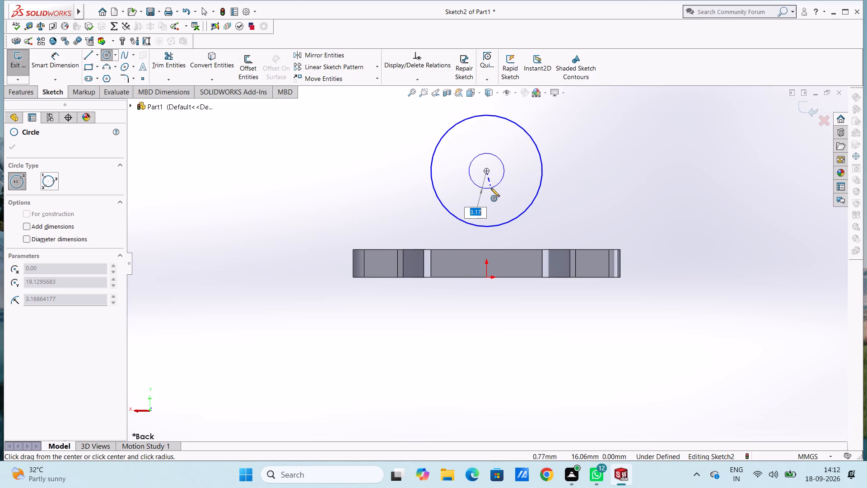
key(3)
key(Return)
key(Escape)
key(Escape)
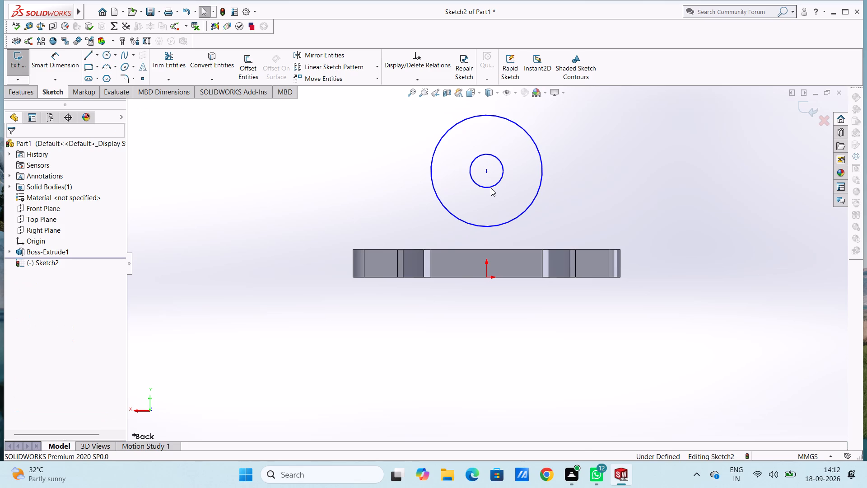
Add diameter dimensions of 20 mm to the outer circle and 6 mm to the inner circle.
click(50, 66)
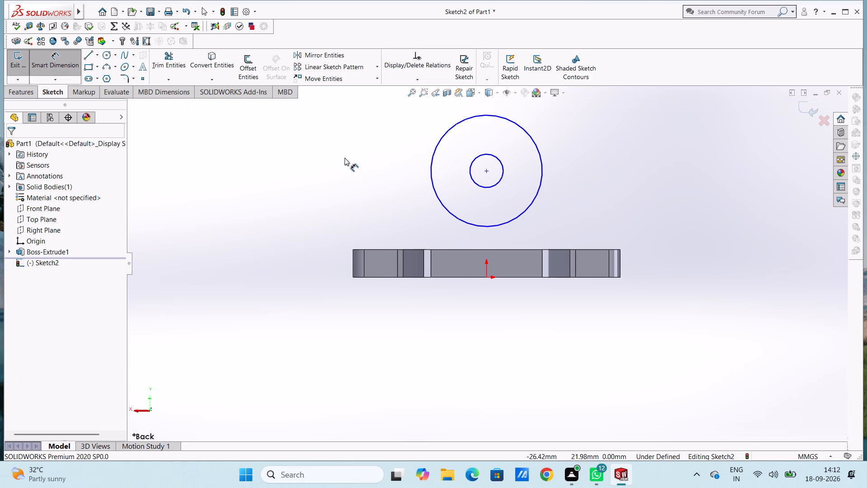
click(430, 186)
click(211, 235)
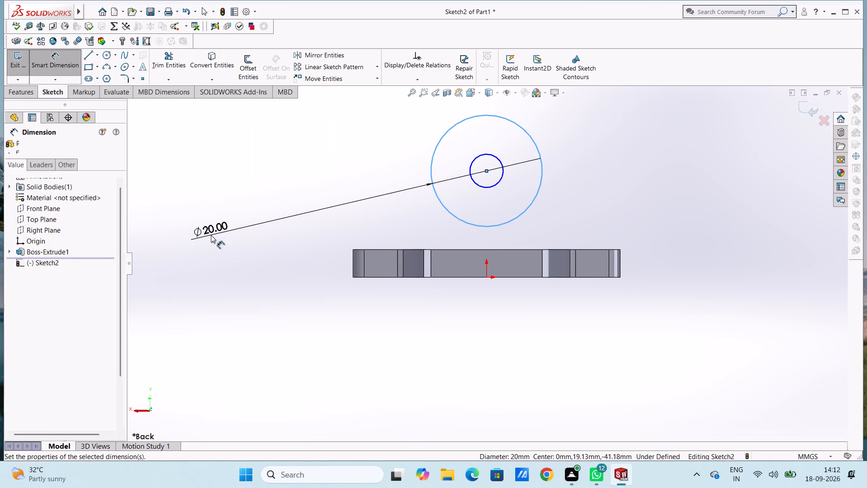
click(174, 226)
click(173, 192)
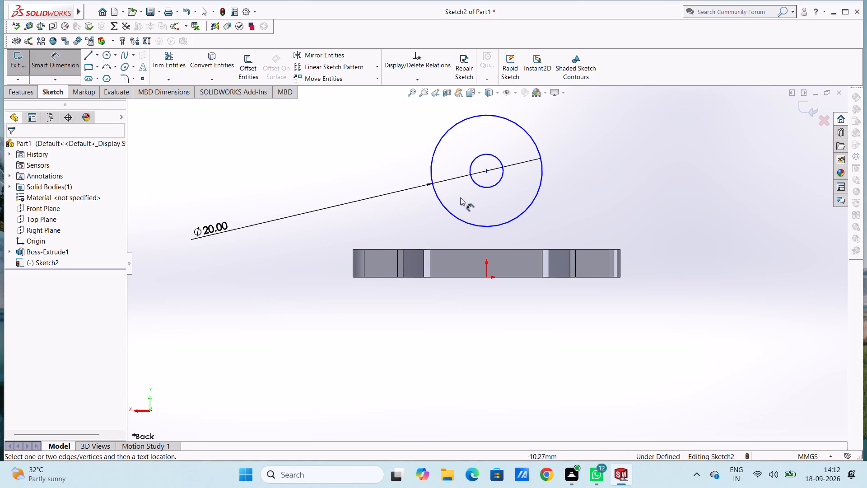
click(495, 183)
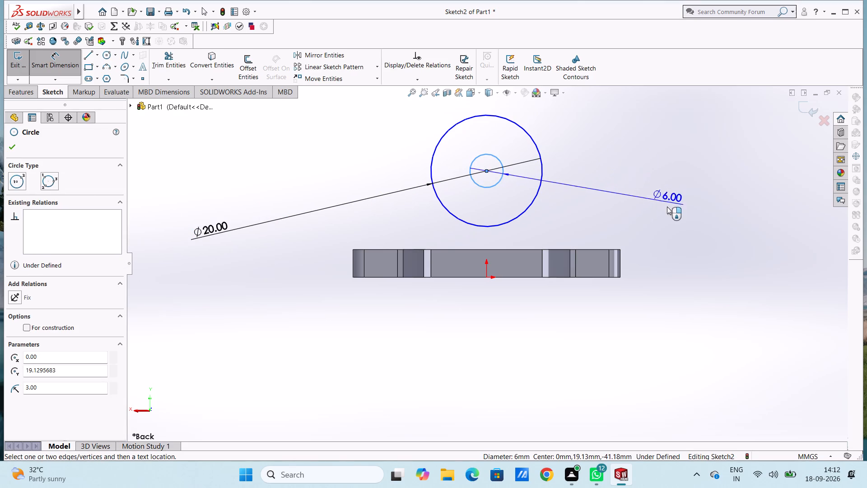
click(671, 207)
click(631, 195)
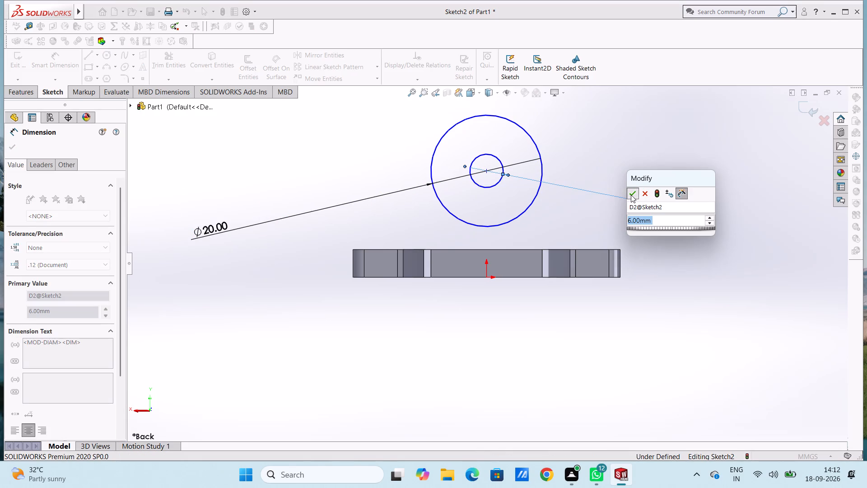
click(636, 165)
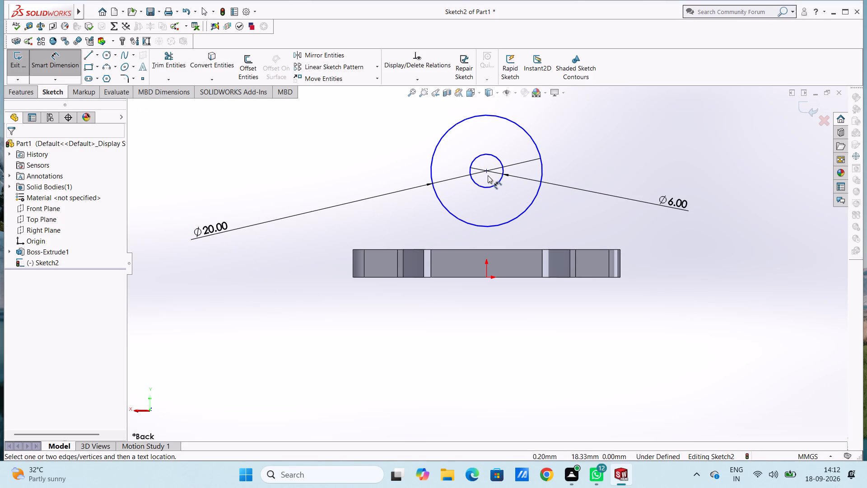
Dimension the circles' common centre 18 mm vertically above the origin.
click(485, 171)
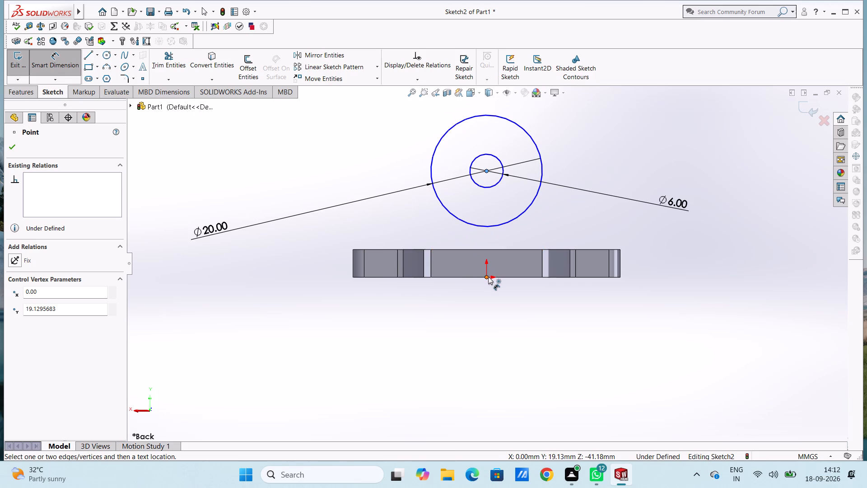
click(488, 277)
click(272, 293)
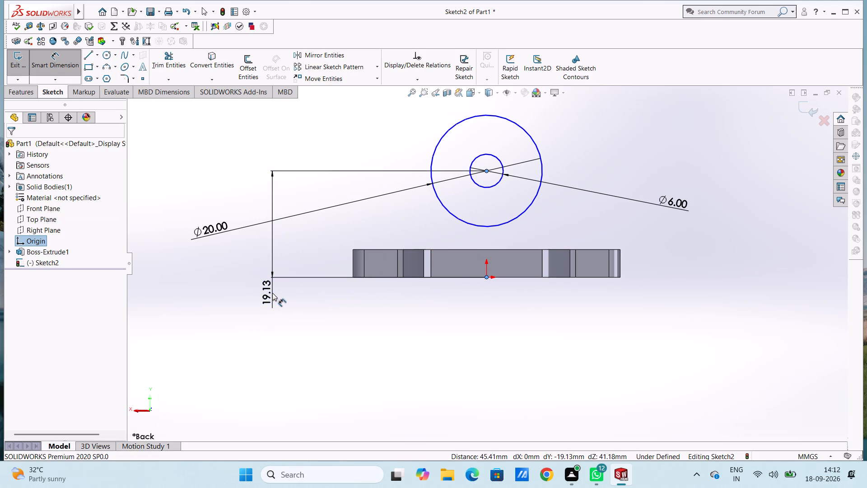
text(18)
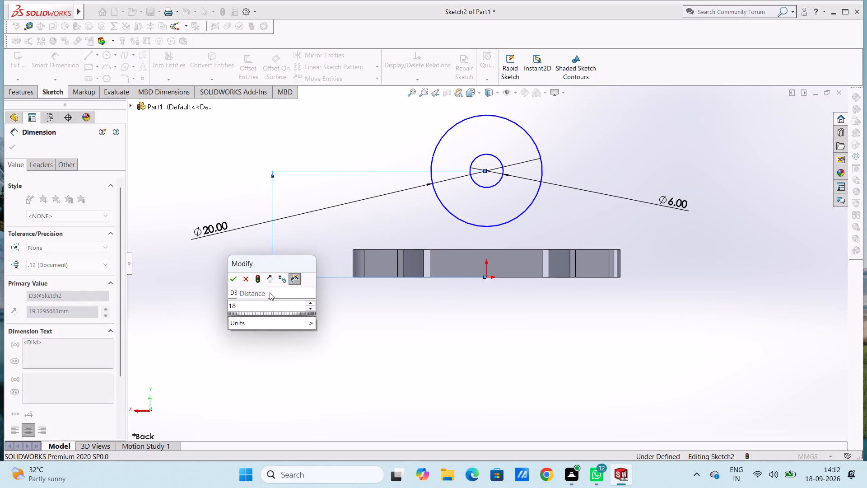
key(Return)
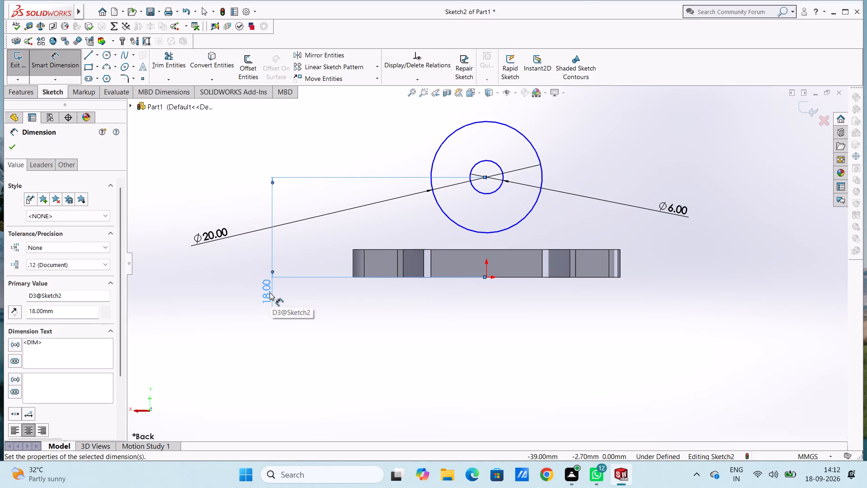
click(247, 311)
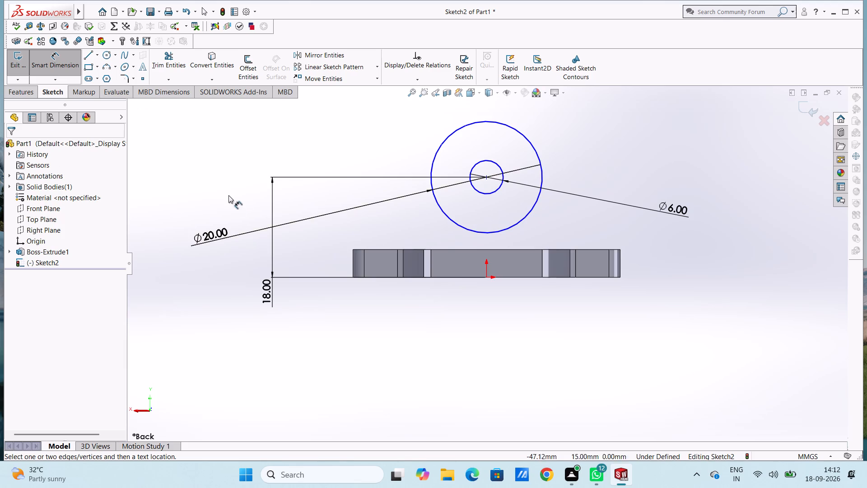
Draw 18 mm vertical lines down from both side points of the outer circle, joined by a horizontal line along the base's bottom edge through the origin.
middle_drag(228, 195, 392, 259)
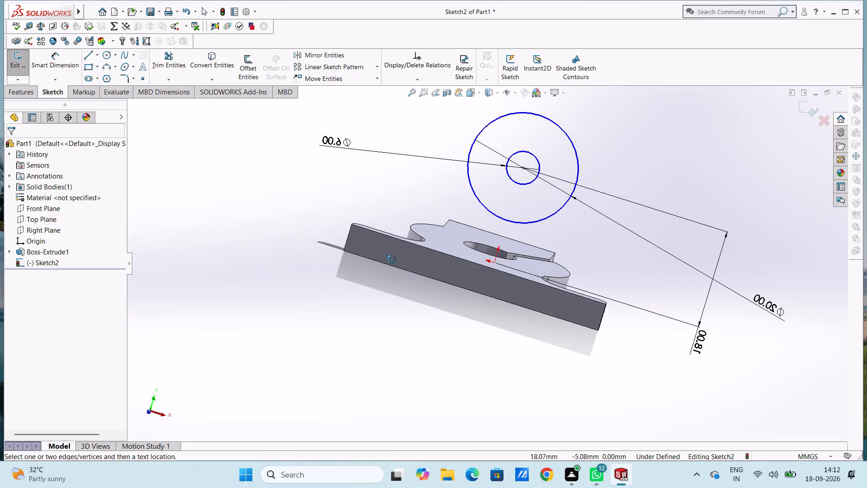
middle_drag(392, 259, 248, 233)
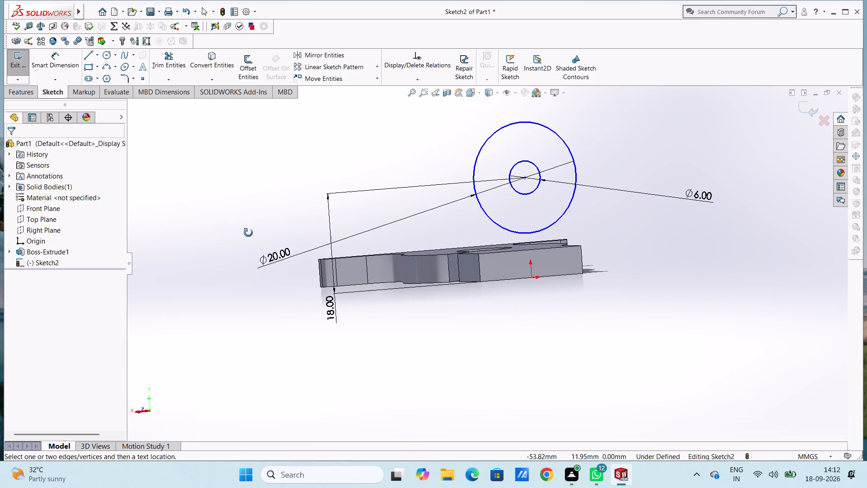
middle_drag(248, 233, 238, 235)
key(ctrl+2)
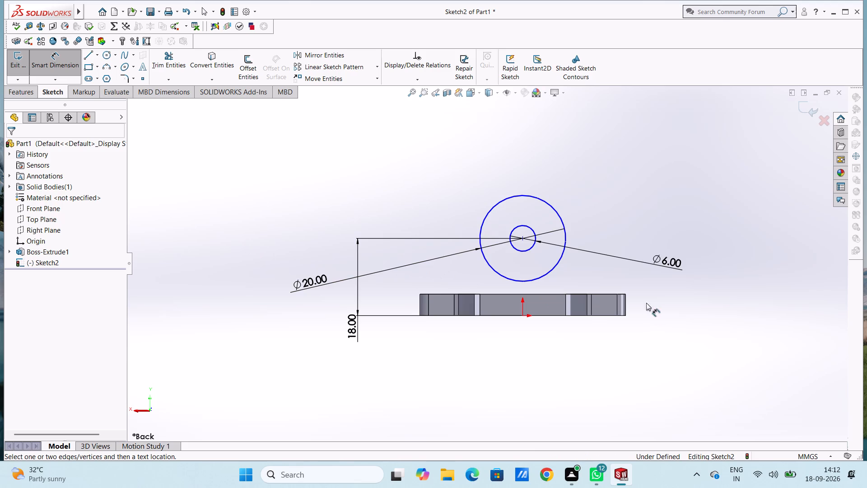
scroll(626, 288, down, 3)
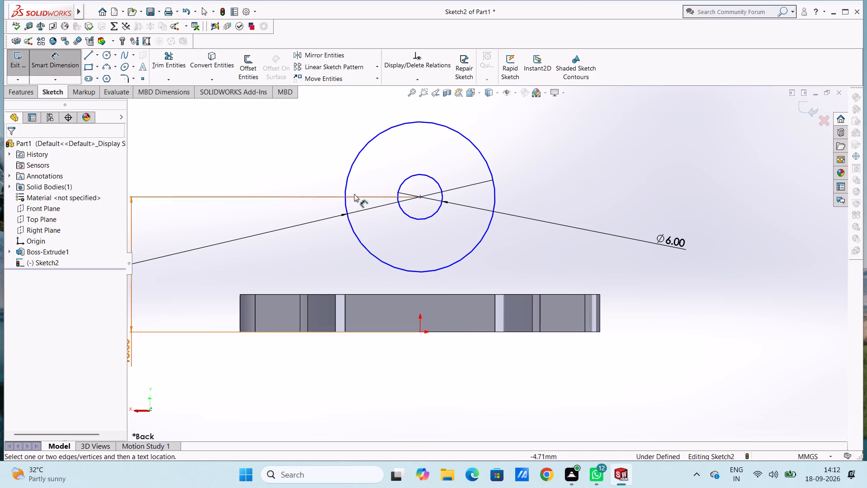
click(87, 52)
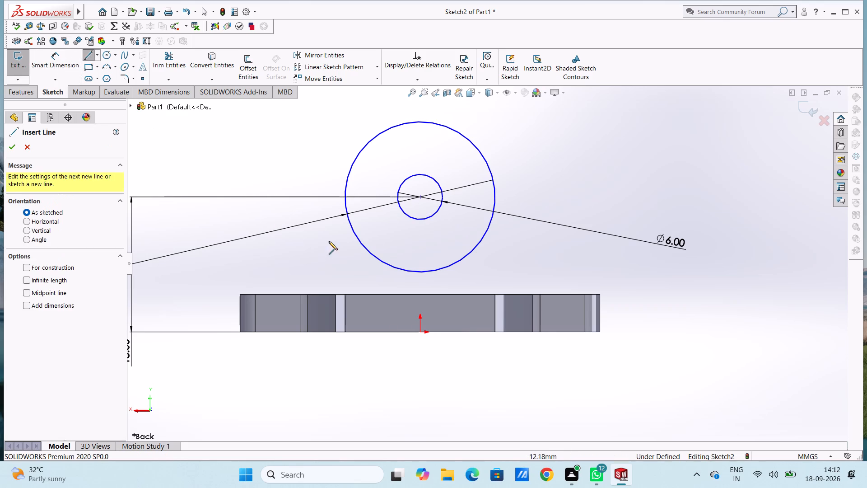
click(345, 197)
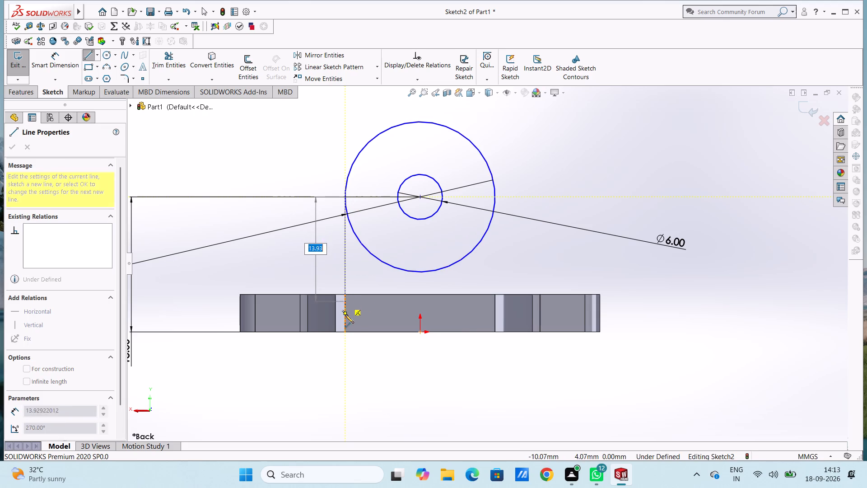
click(345, 333)
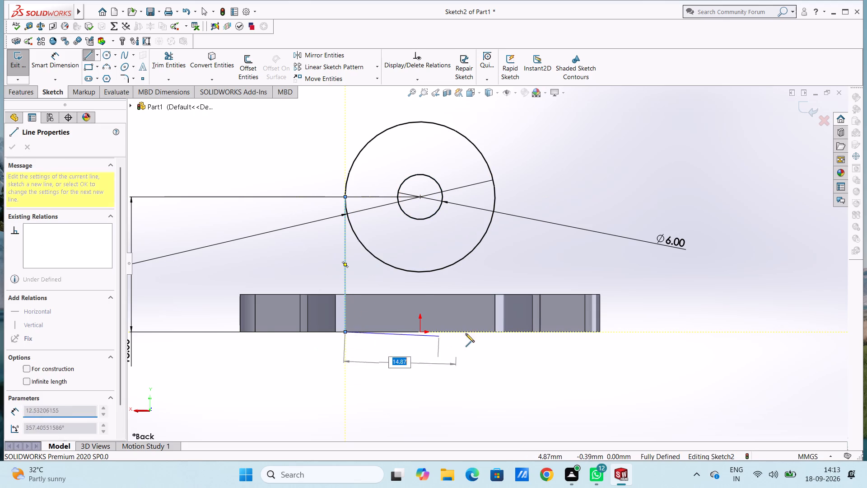
click(494, 330)
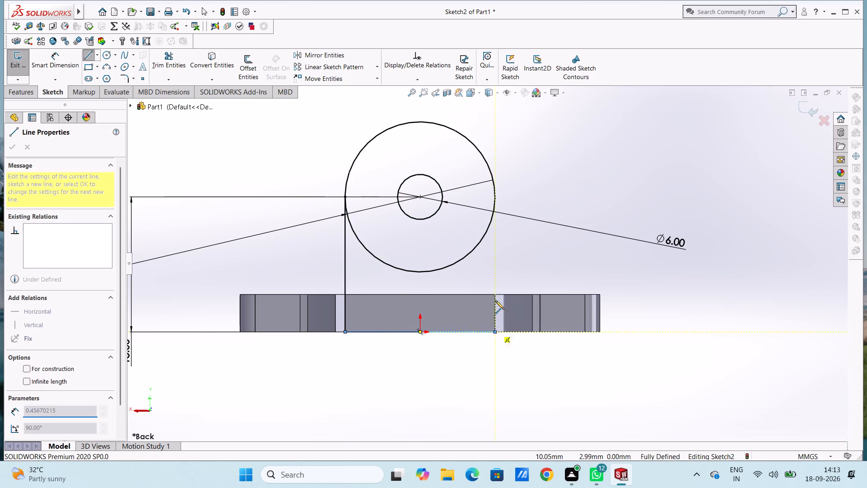
click(496, 196)
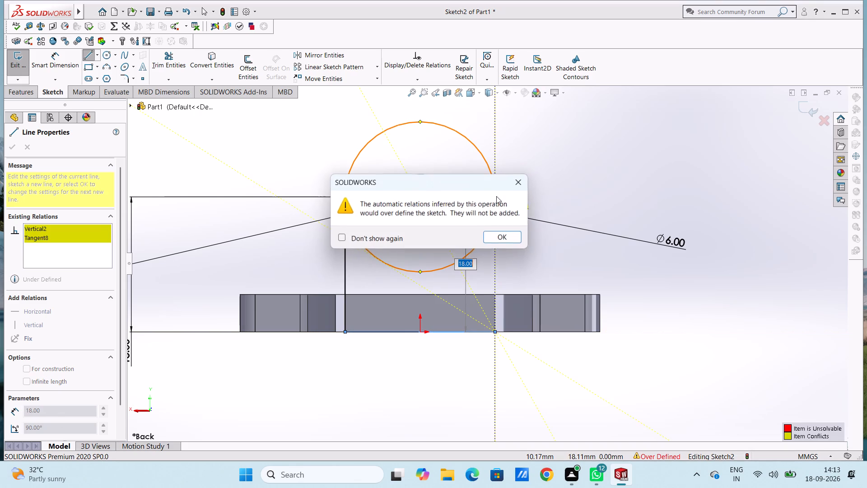
click(525, 182)
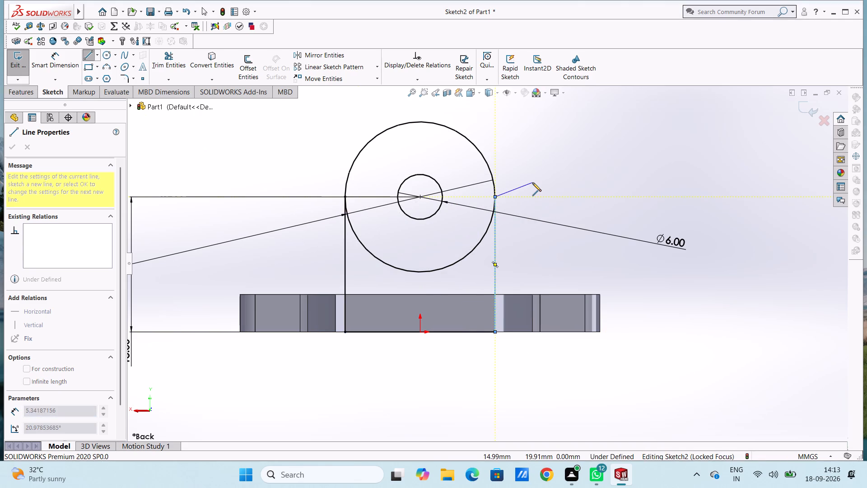
key(Escape)
key(Escape)
key(Escape)
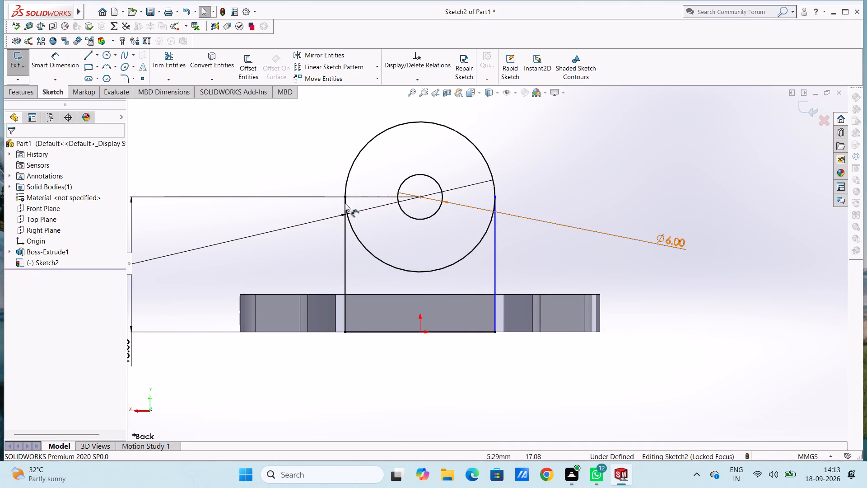
Trim away the lower half of the outer circle between the two vertical lines to leave a round-topped lug profile.
click(176, 55)
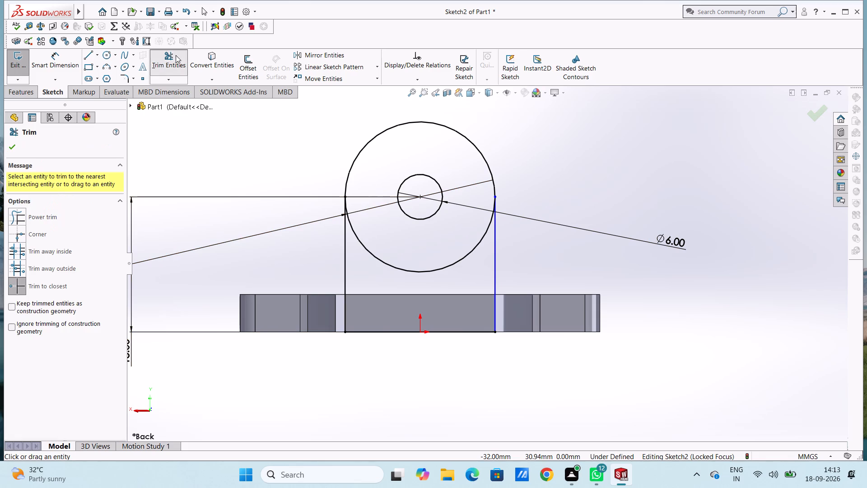
click(375, 257)
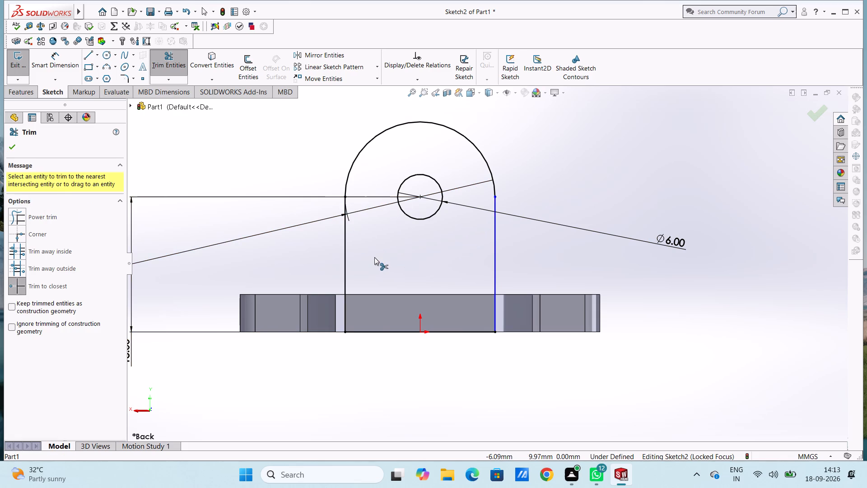
key(Escape)
key(Escape)
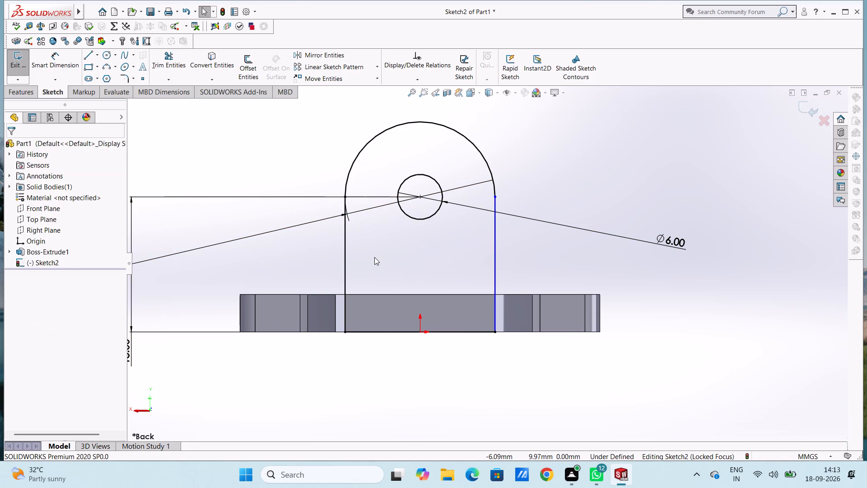
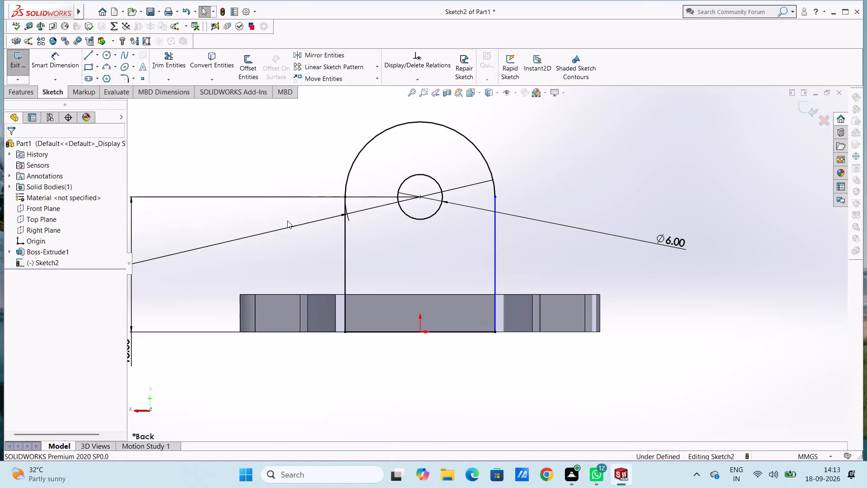
Dimension the lug profile's unconstrained vertical side line at 18 mm.
click(54, 58)
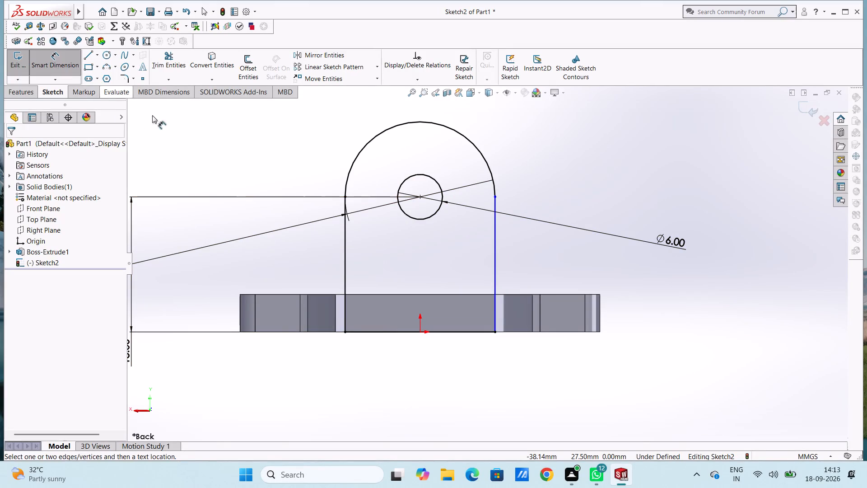
click(495, 218)
click(768, 249)
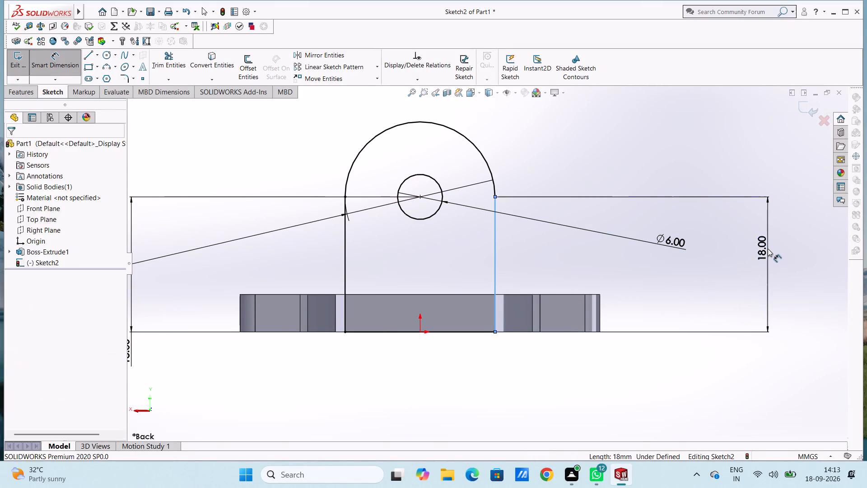
click(729, 239)
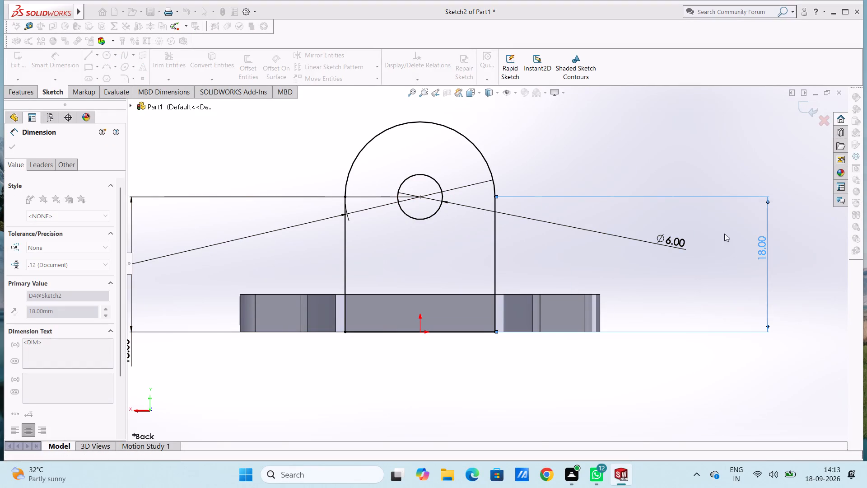
click(697, 207)
Extrude the lug profile 5 mm blind, reversed towards the base so it merges with the neck end.
middle_drag(583, 170, 666, 227)
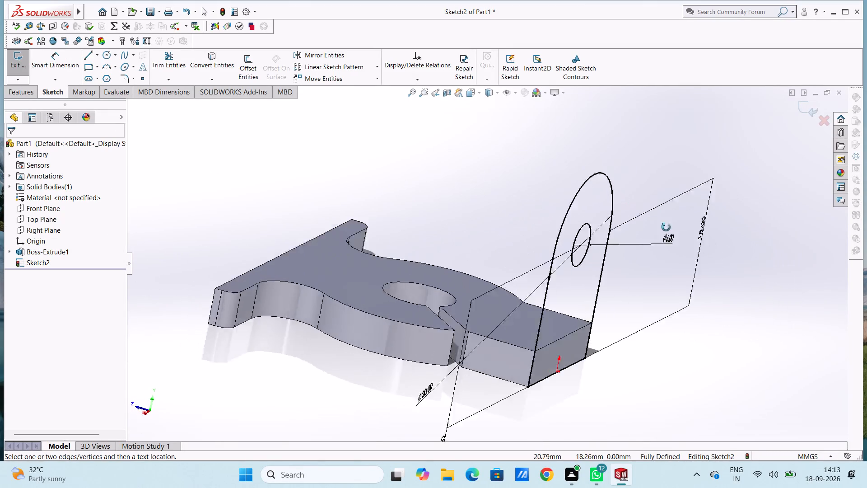
middle_drag(666, 227, 670, 275)
scroll(670, 275, up, 1)
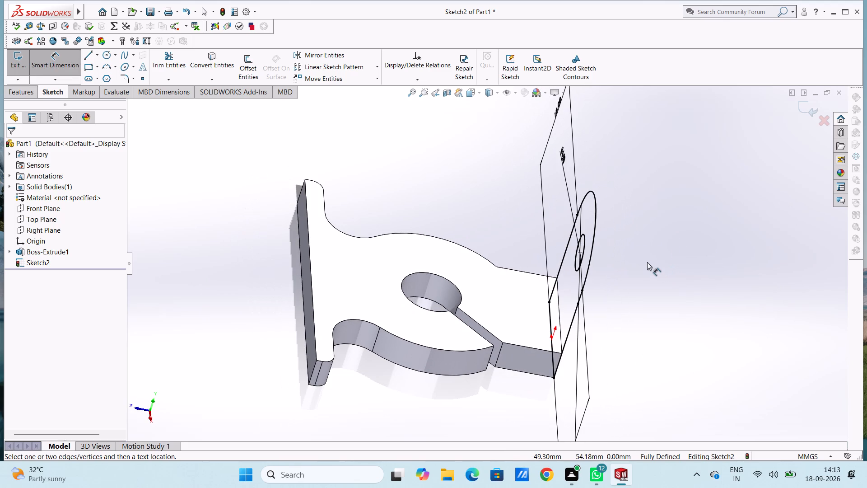
middle_drag(646, 262, 641, 253)
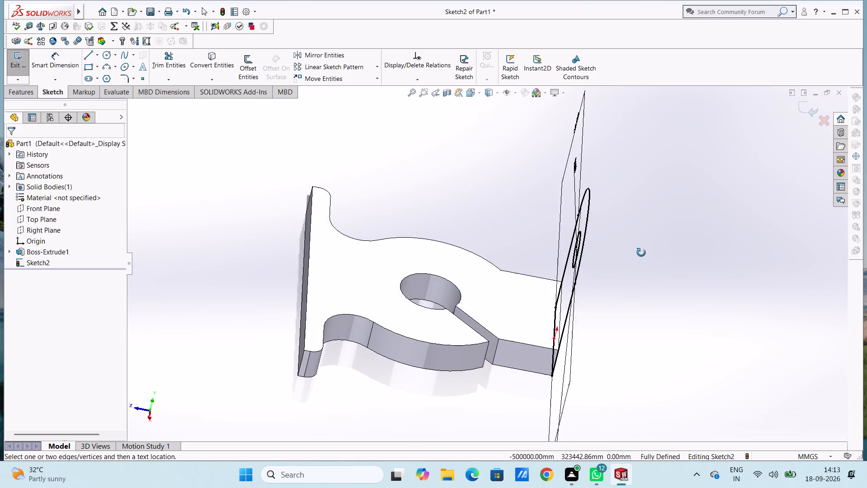
middle_drag(641, 253, 643, 252)
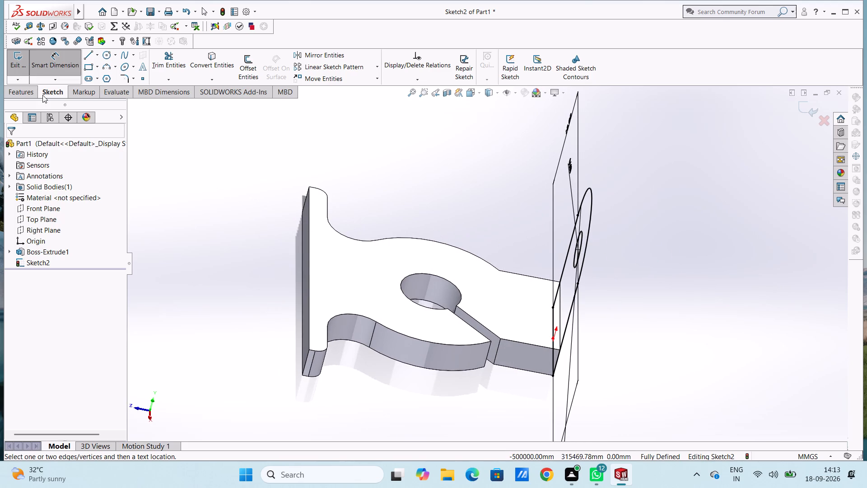
click(47, 70)
click(14, 97)
click(17, 68)
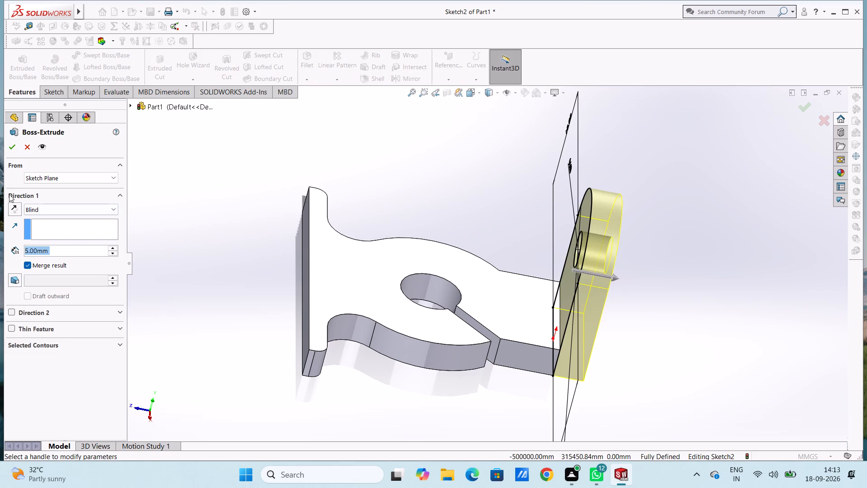
click(14, 210)
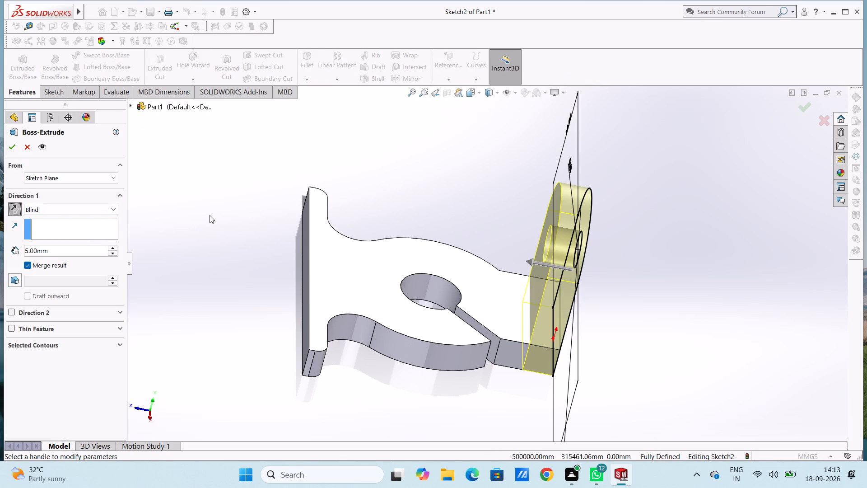
middle_drag(210, 215, 207, 187)
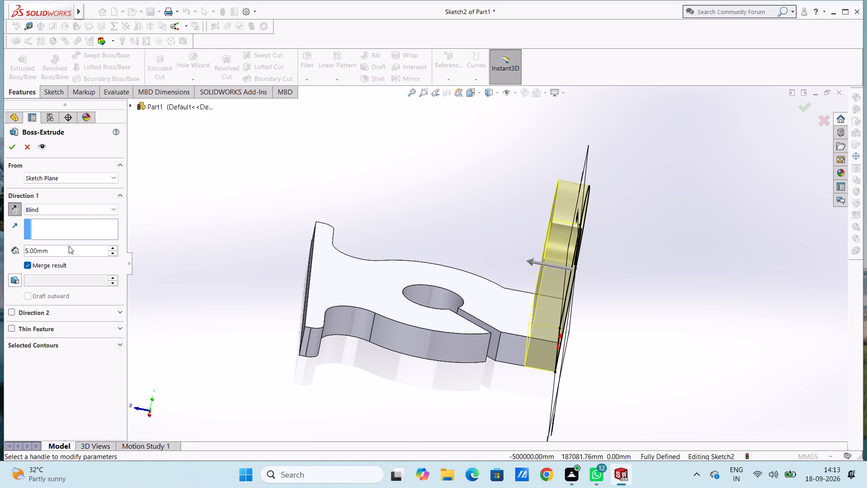
click(69, 247)
click(69, 249)
double_click(70, 252)
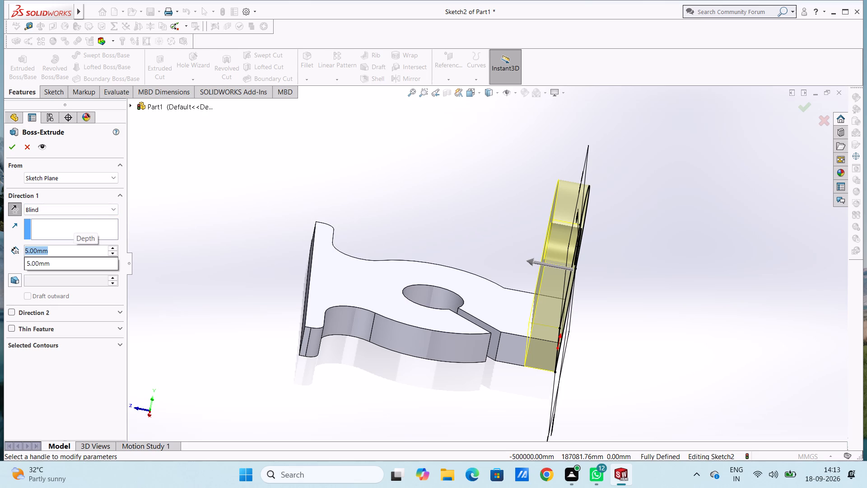
click(9, 150)
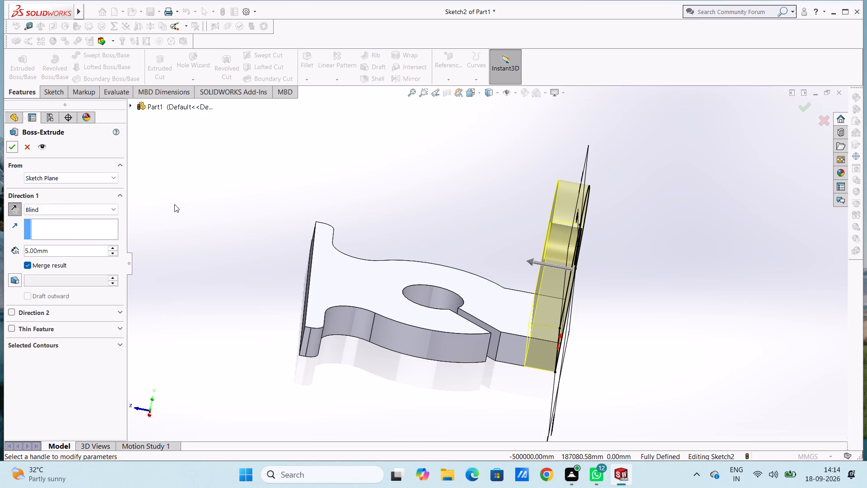
click(13, 147)
click(205, 164)
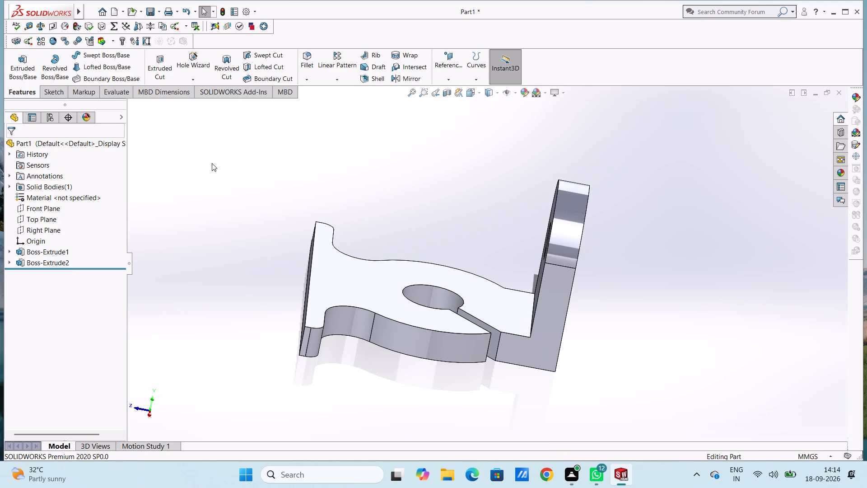
On the lug's inner face, sketch two circles concentric with the hole, with radii of 3 mm and 5 mm.
middle_drag(212, 163, 198, 236)
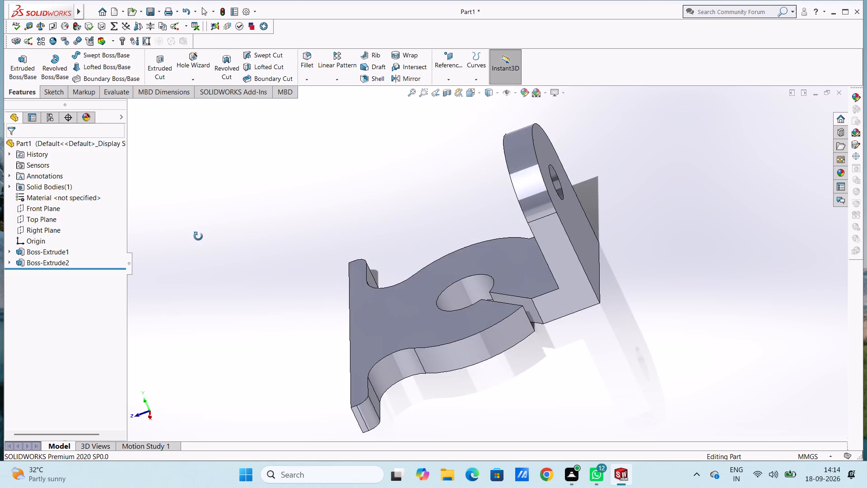
middle_drag(198, 236, 243, 306)
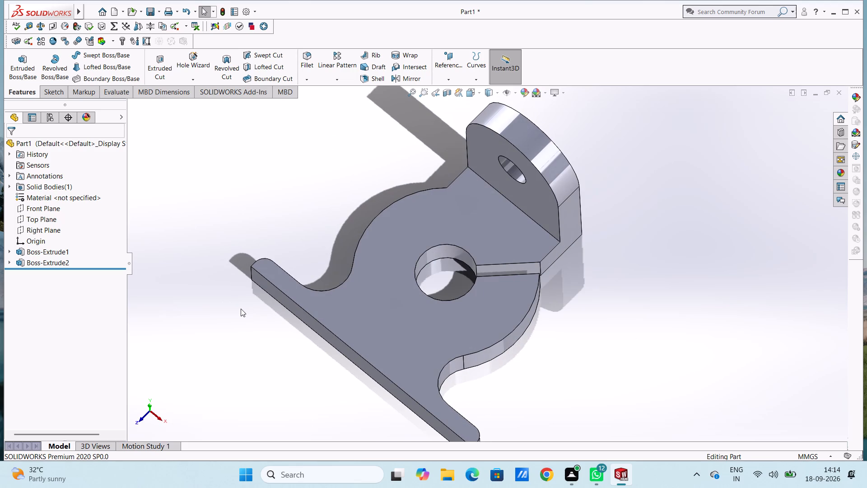
key(ctrl+1)
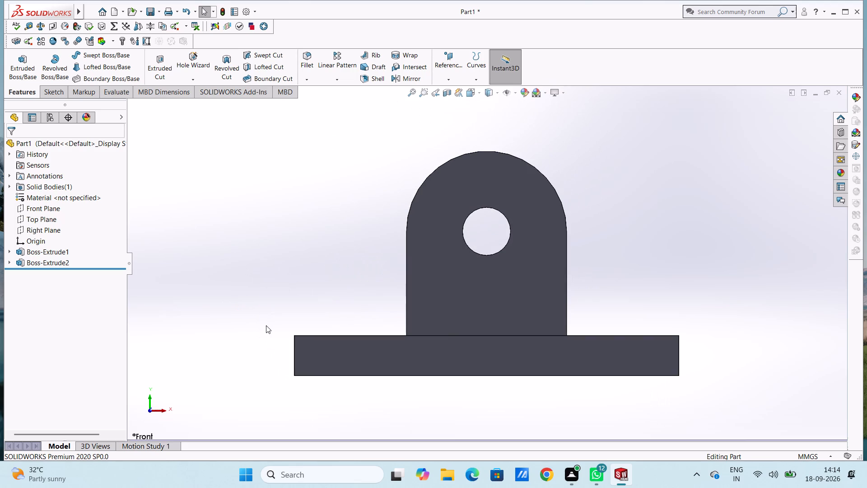
click(488, 291)
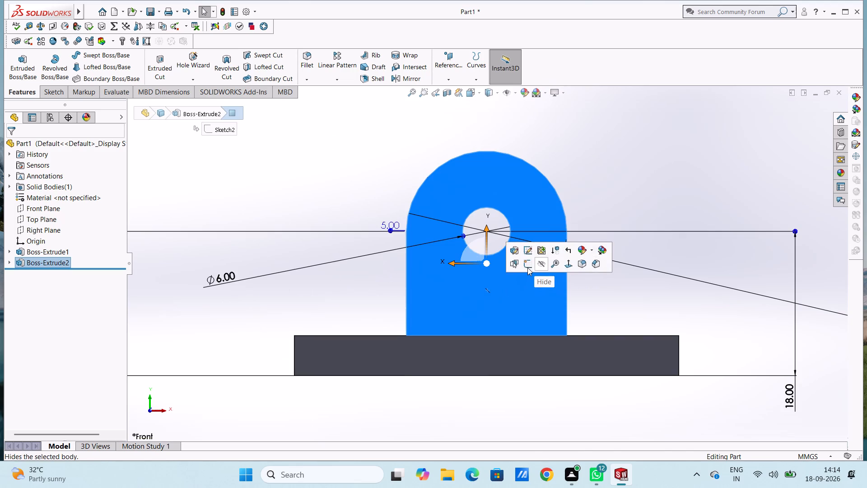
click(527, 267)
click(570, 205)
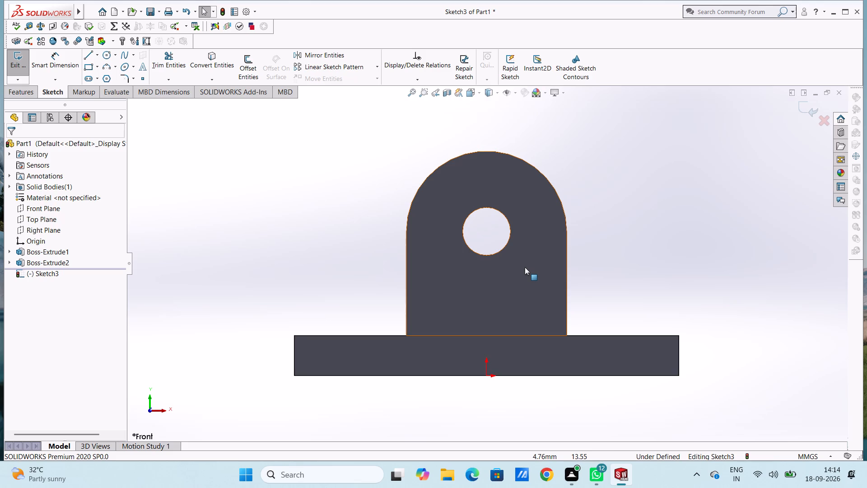
scroll(525, 256, down, 3)
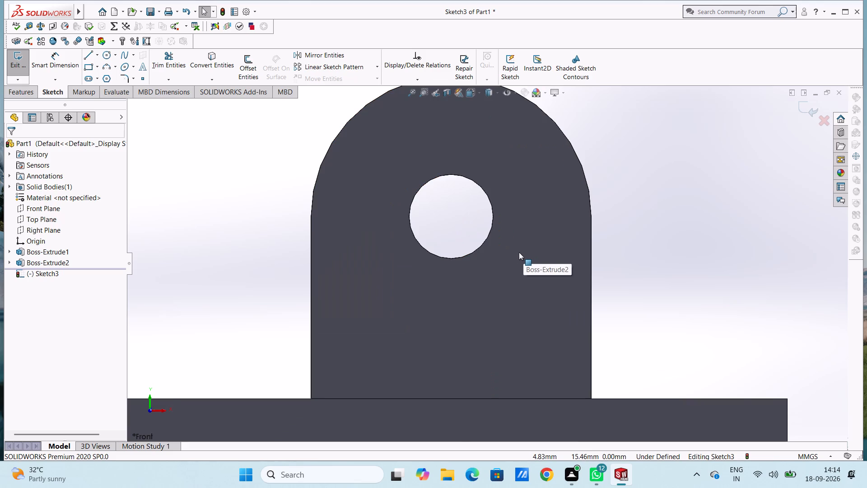
scroll(519, 252, up, 2)
scroll(495, 190, down, 3)
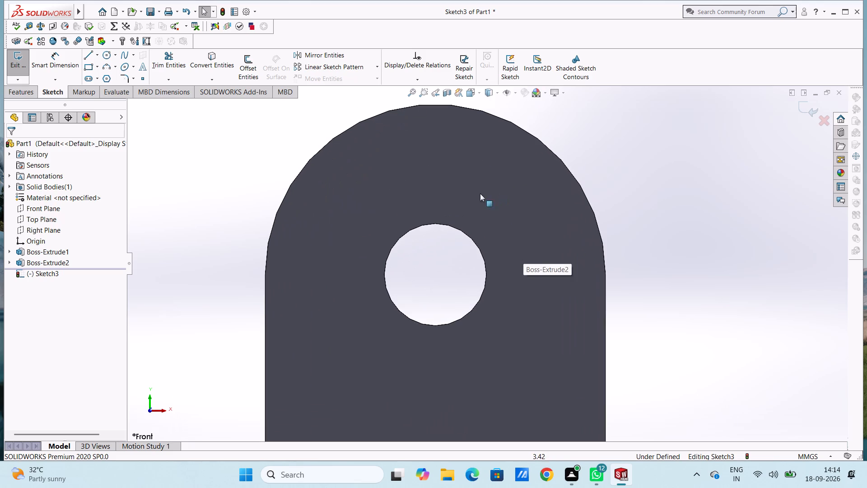
click(105, 56)
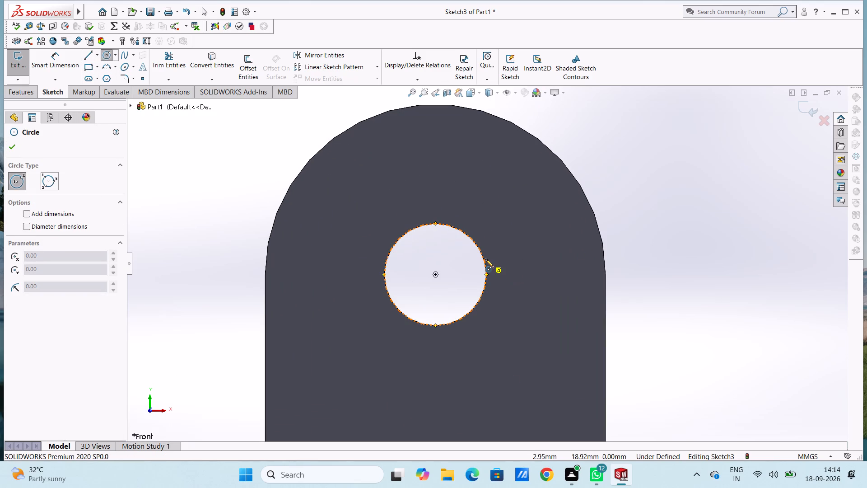
click(434, 275)
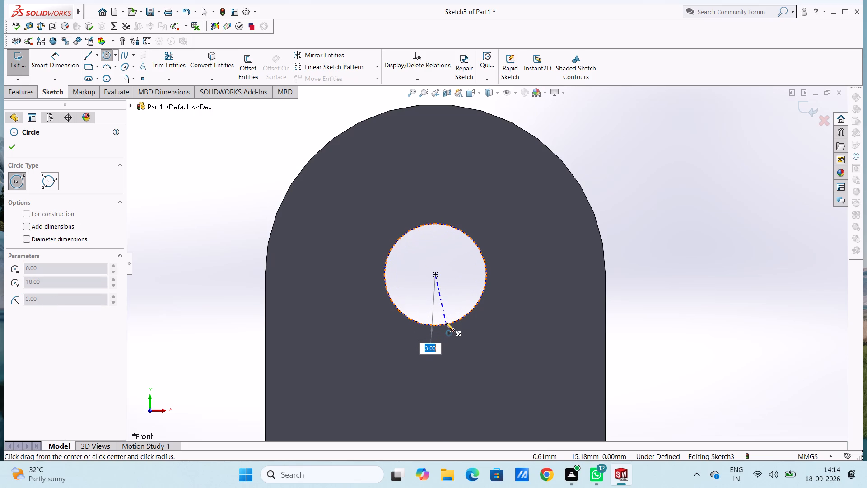
click(446, 323)
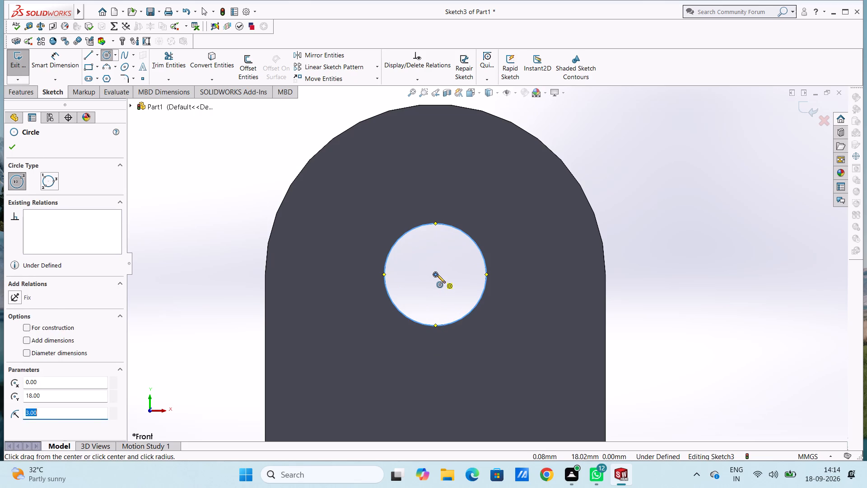
click(437, 274)
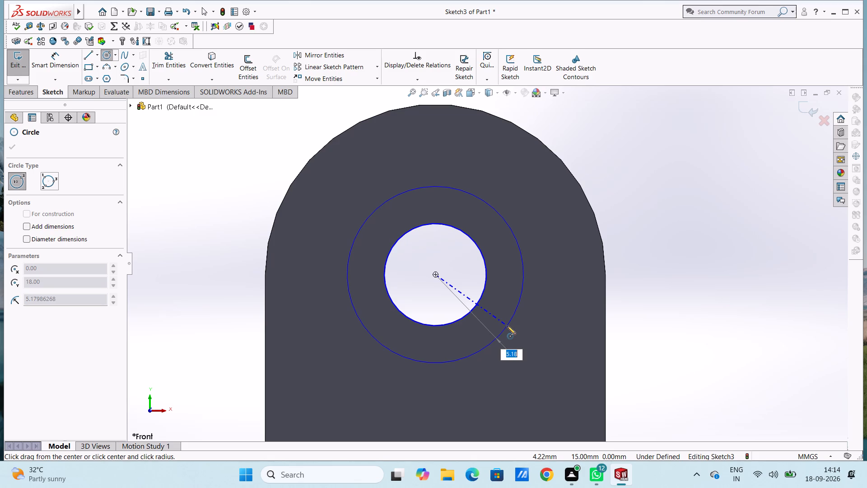
key(5)
key(Return)
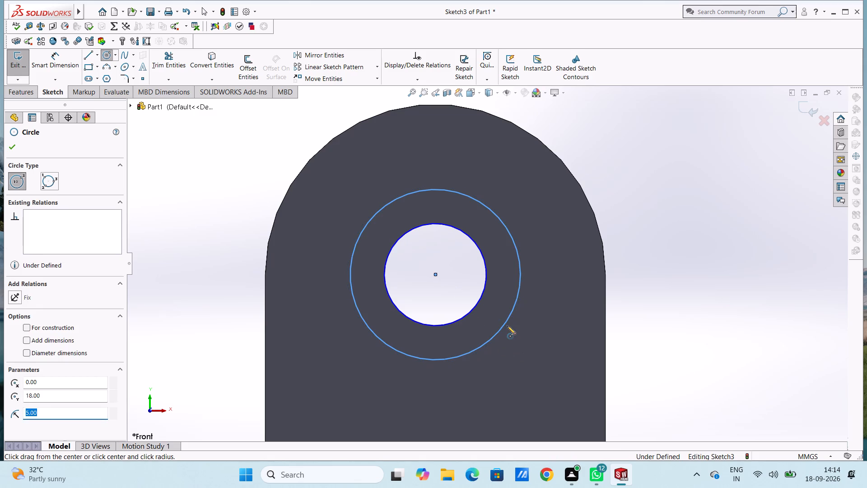
Add diameter dimensions of 6 mm to the inner circle and 10 mm to the outer circle.
click(66, 60)
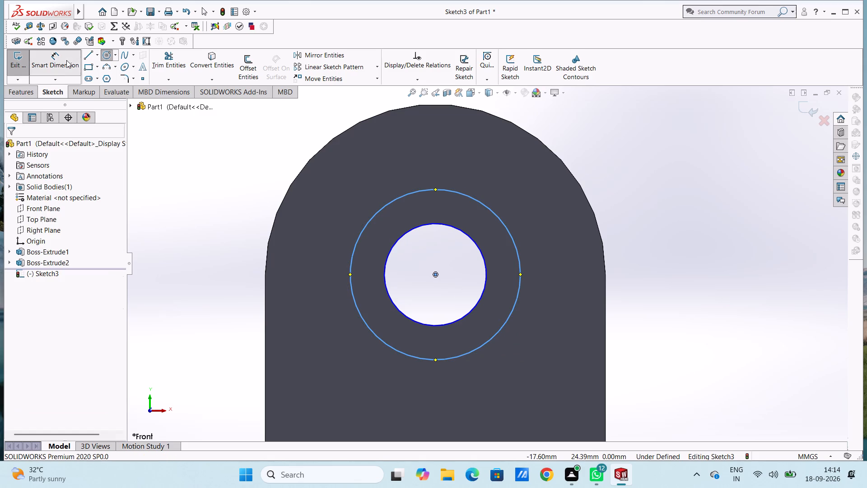
click(429, 225)
click(194, 178)
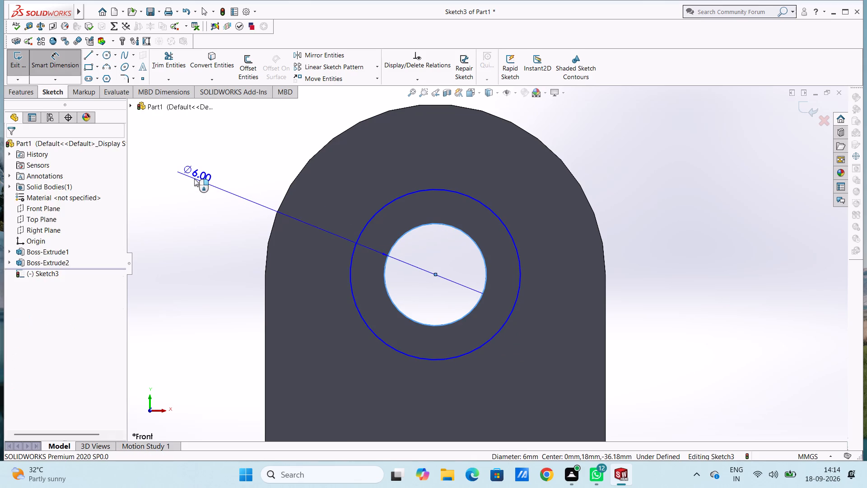
click(153, 166)
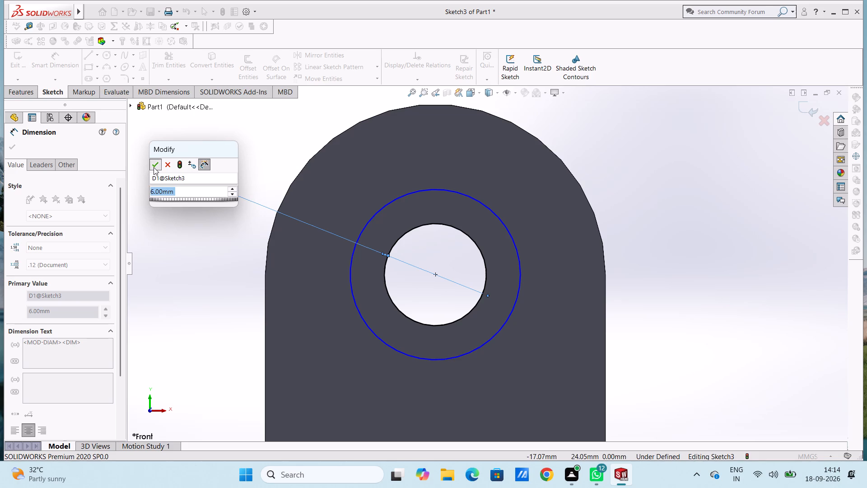
click(177, 212)
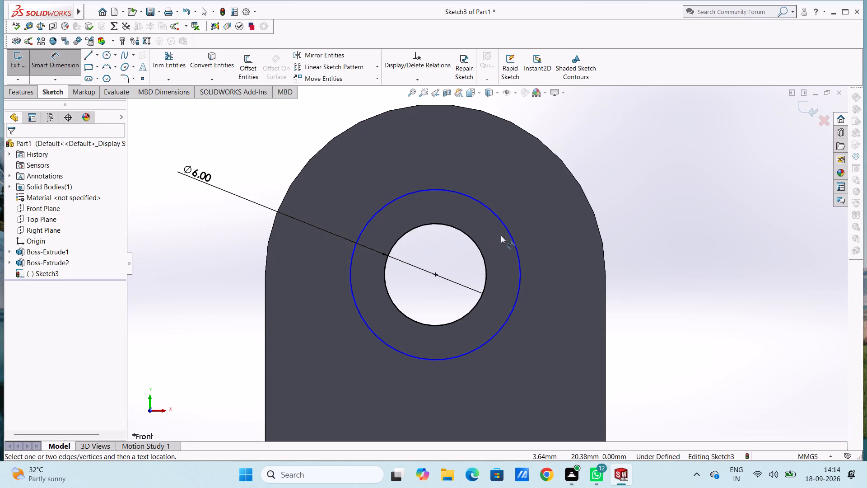
click(511, 235)
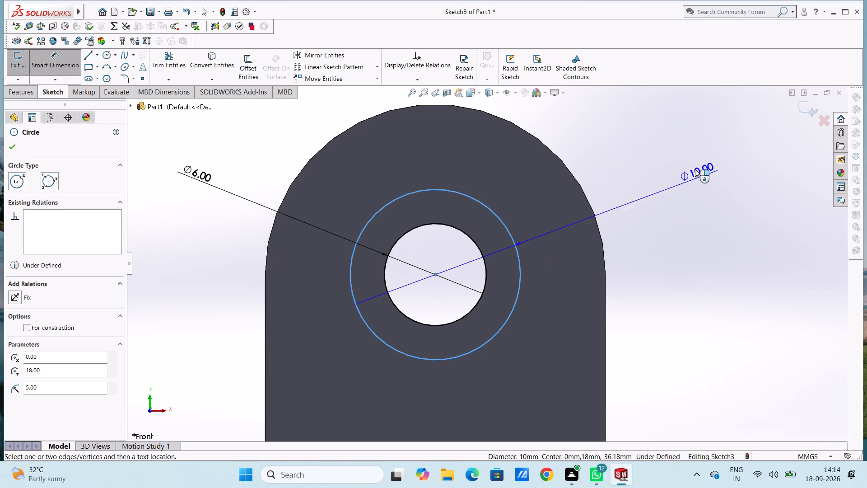
click(693, 157)
click(652, 146)
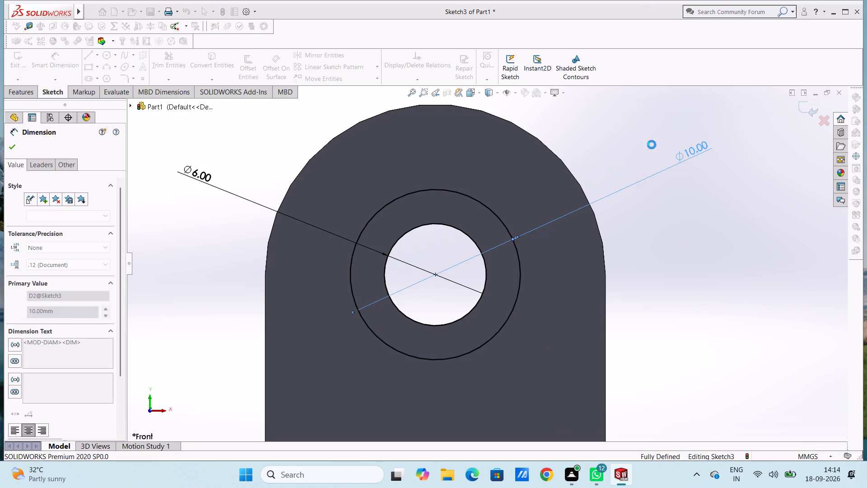
click(647, 138)
middle_drag(683, 137, 669, 162)
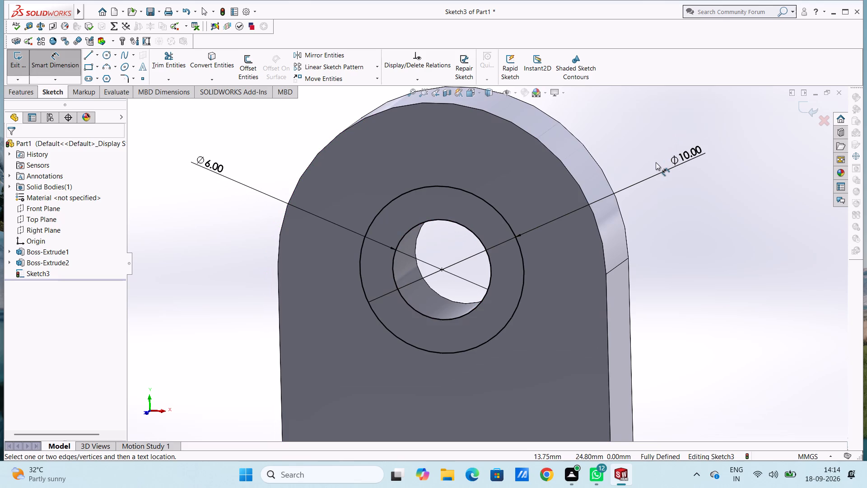
key(Escape)
key(Escape)
Cut-extrude the ring between the 6 mm and 10 mm circles into the lug, blind to a depth of 2.5 mm.
middle_drag(747, 293, 734, 296)
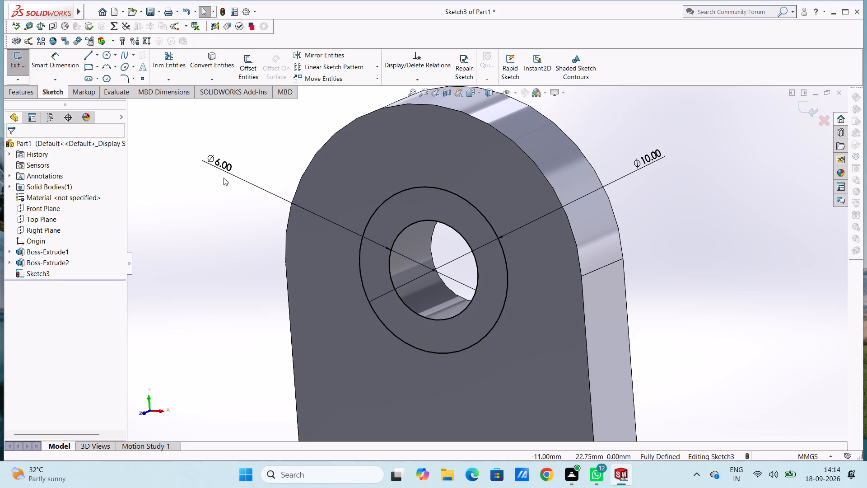
click(25, 90)
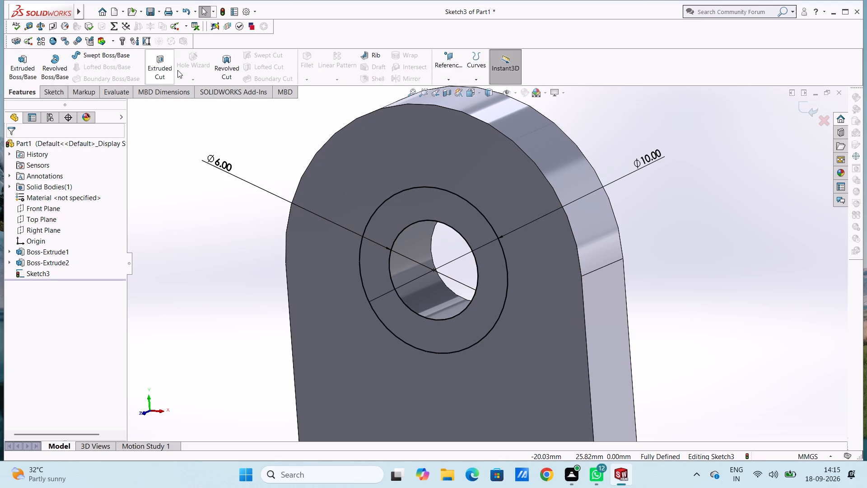
click(157, 63)
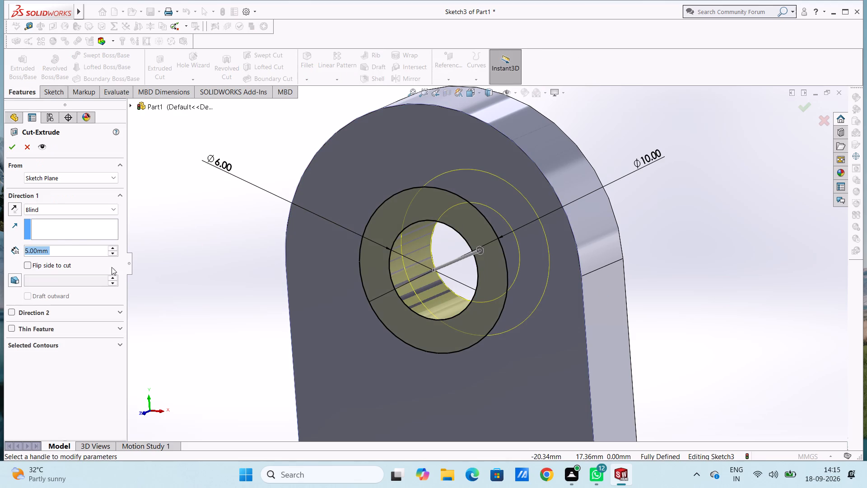
double_click(66, 246)
text(2.5)
key(Return)
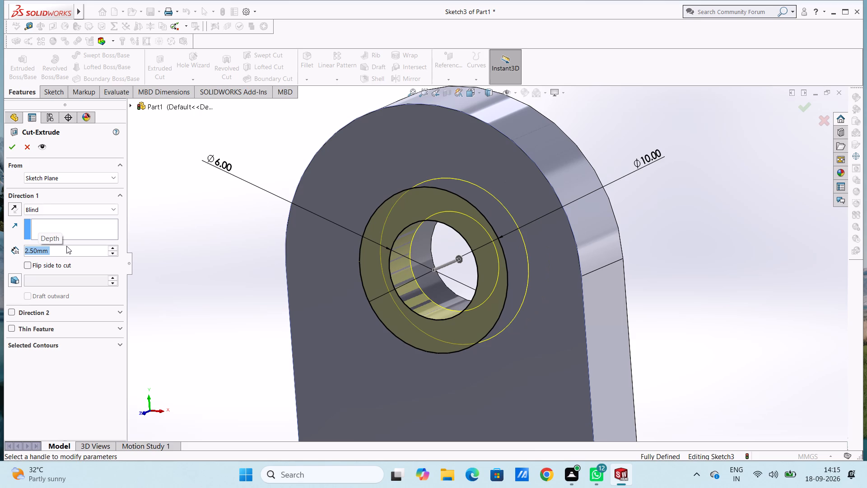
click(15, 148)
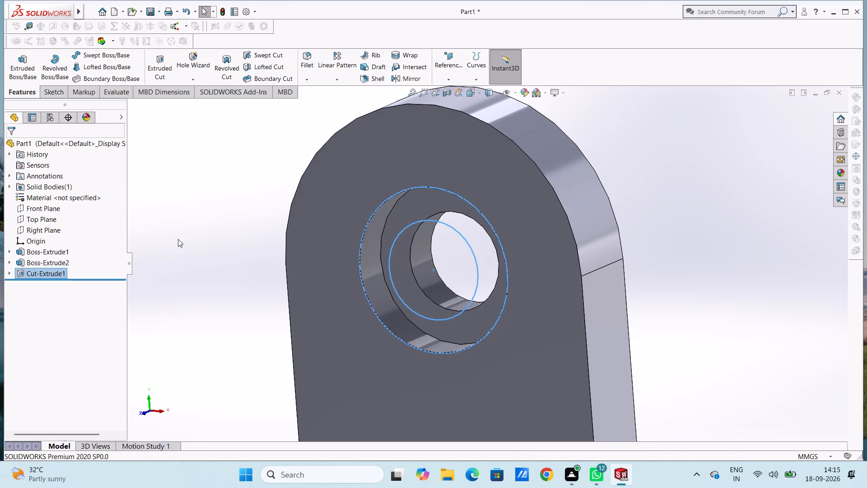
click(178, 239)
Colour the whole part light cyan, picking the shade from the colour spectrum.
scroll(196, 247, up, 6)
middle_drag(230, 253, 234, 290)
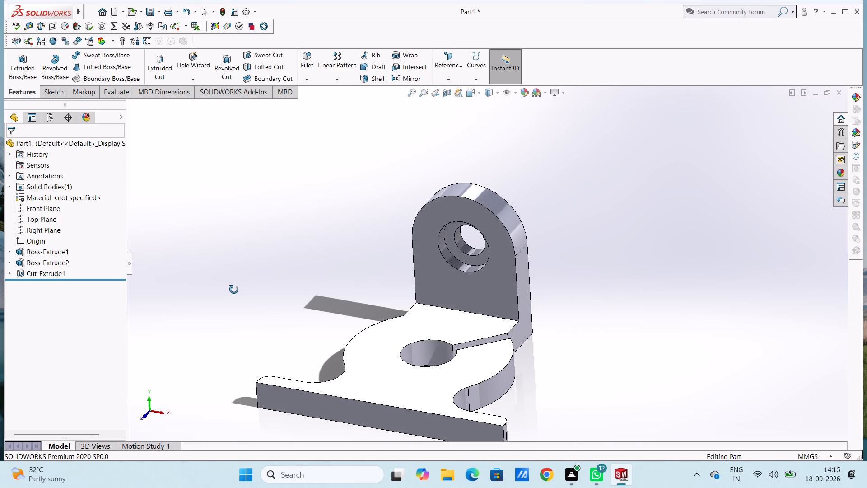
middle_drag(234, 290, 234, 289)
middle_click(234, 289)
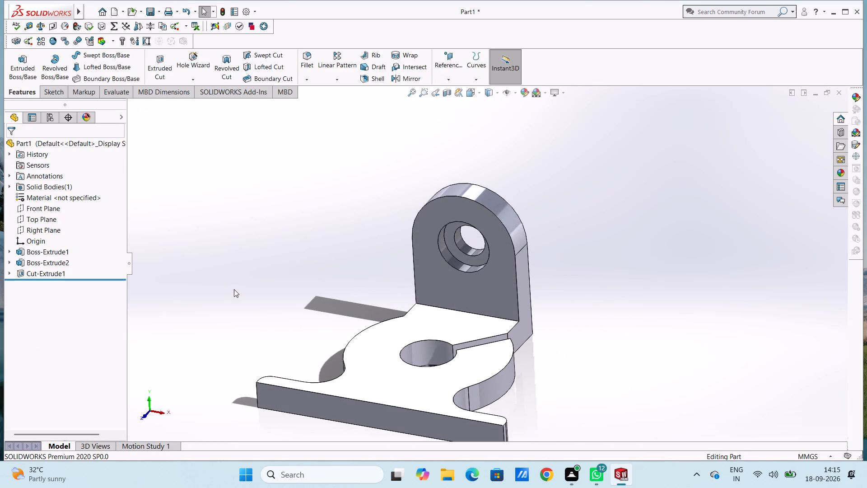
scroll(258, 317, up, 3)
scroll(313, 291, down, 3)
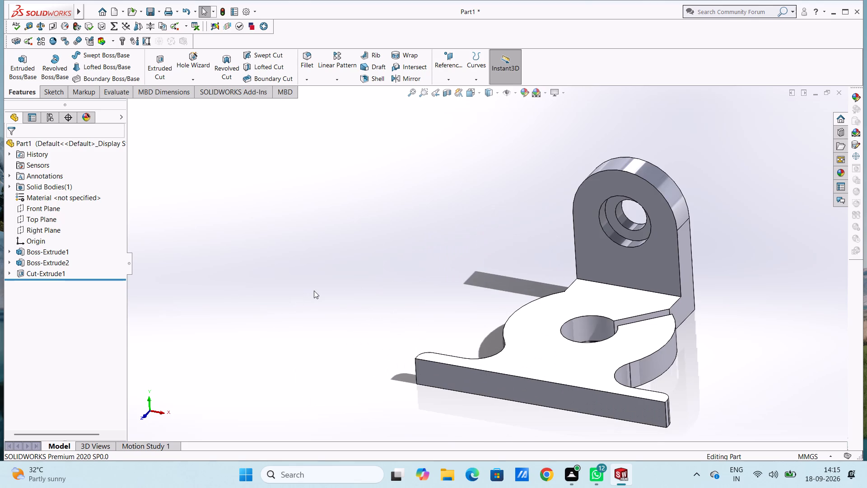
key(ctrl+7)
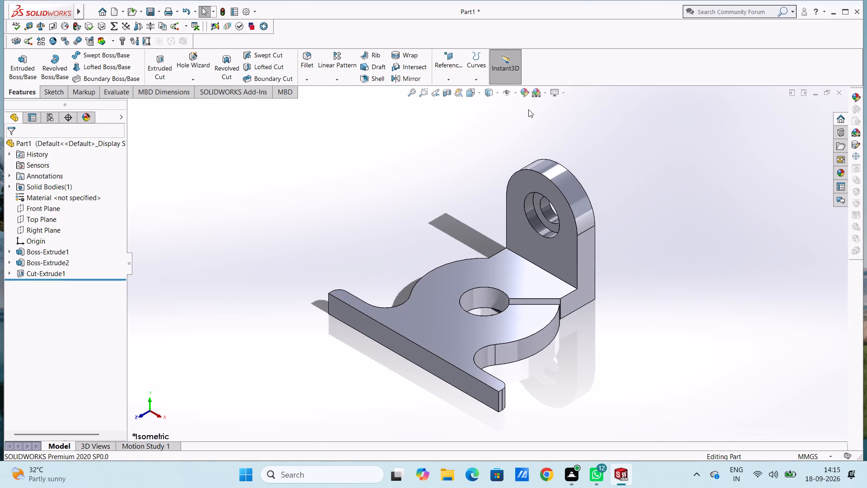
click(522, 90)
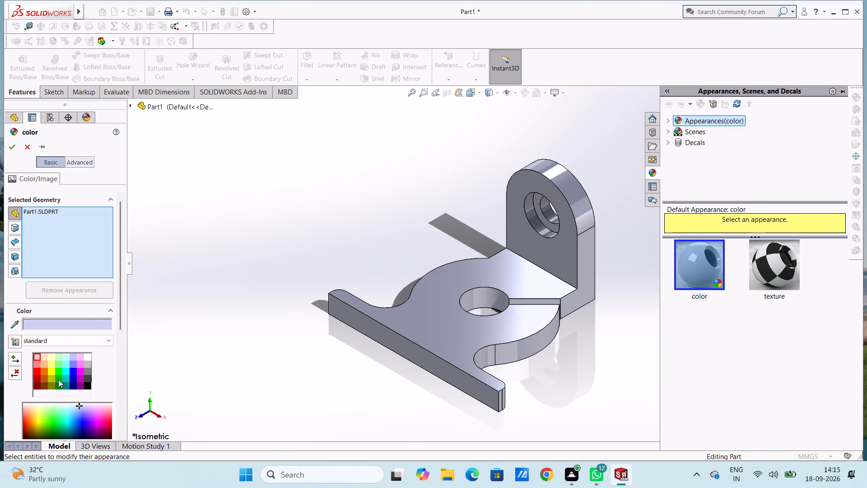
click(65, 422)
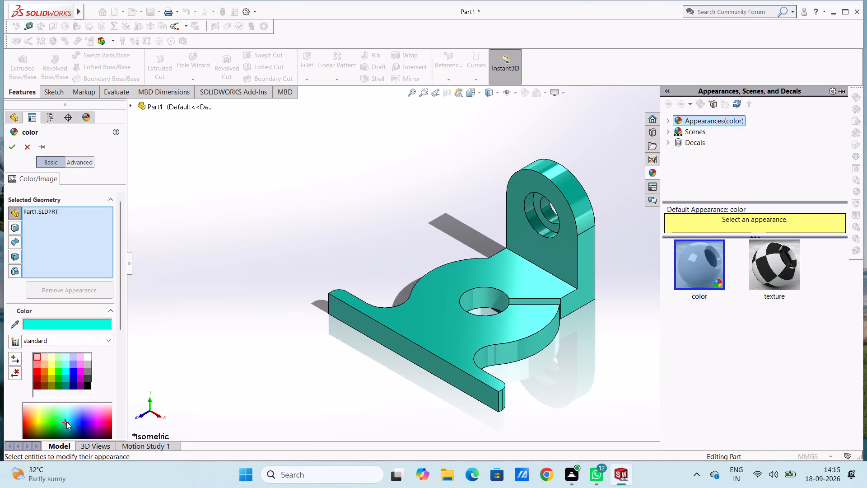
click(69, 416)
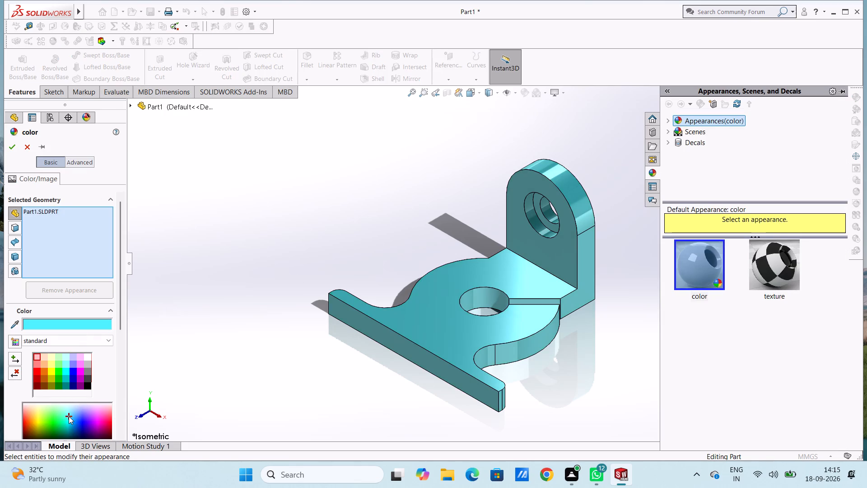
click(11, 147)
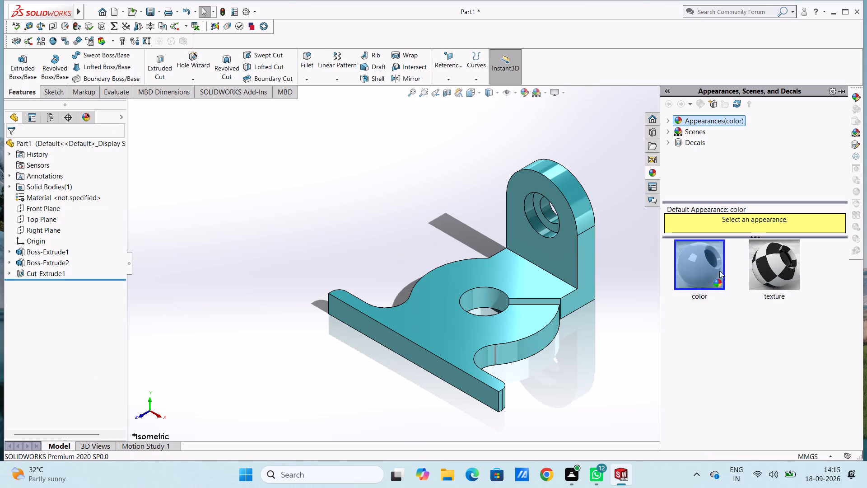
Apply the default color appearance to only the cylindrical wall face of the 10 mm recess in the lug.
scroll(537, 192, down, 4)
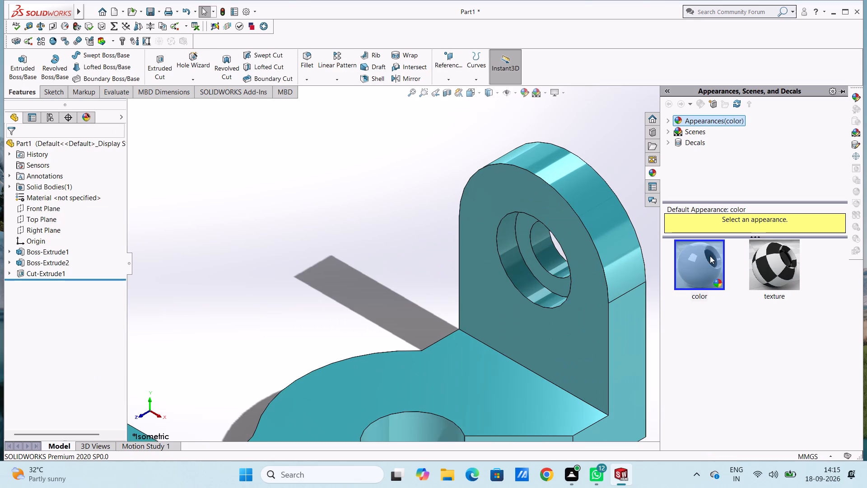
drag(707, 260, 550, 272)
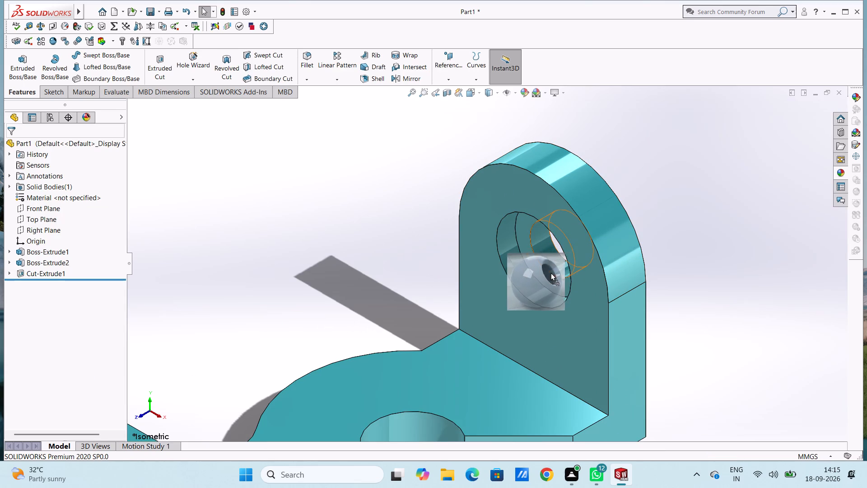
drag(550, 272, 530, 283)
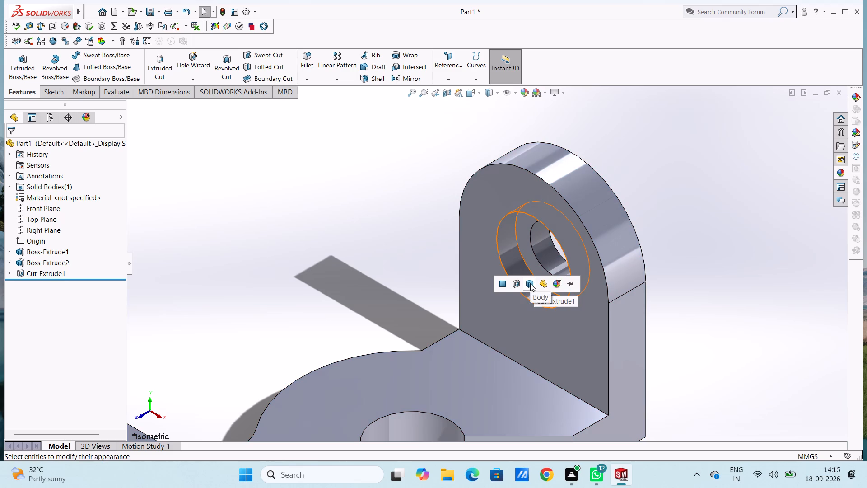
click(499, 285)
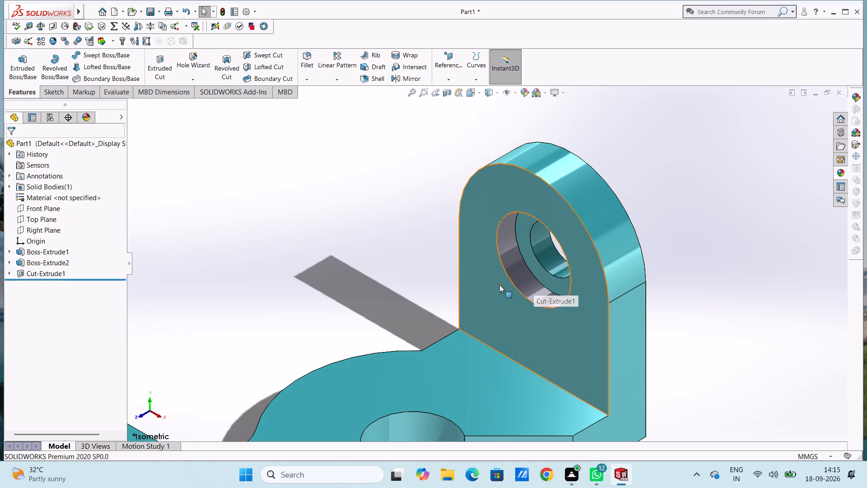
Apply the default color appearance to only the inner wall face of the lug's 6 mm hole.
scroll(535, 278, up, 3)
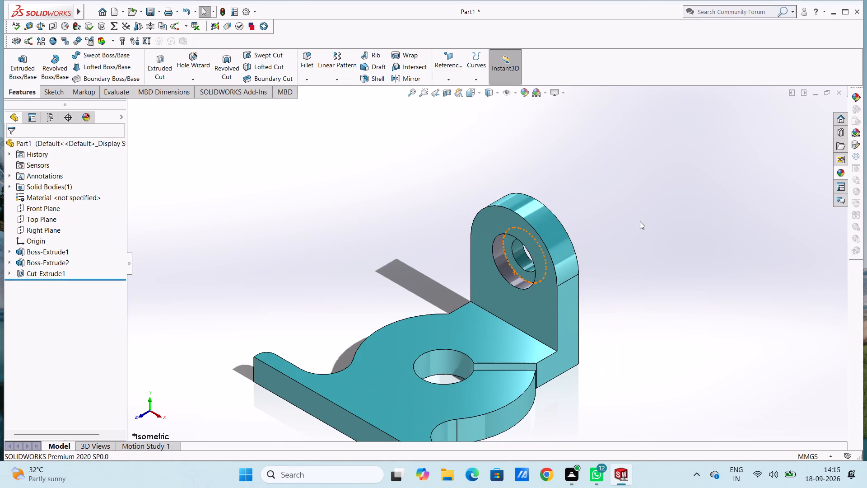
scroll(562, 214, down, 6)
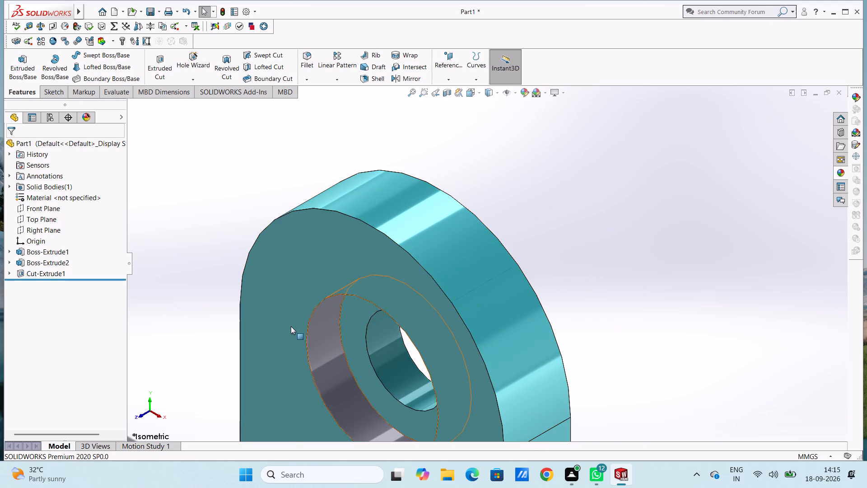
scroll(291, 326, down, 3)
click(842, 172)
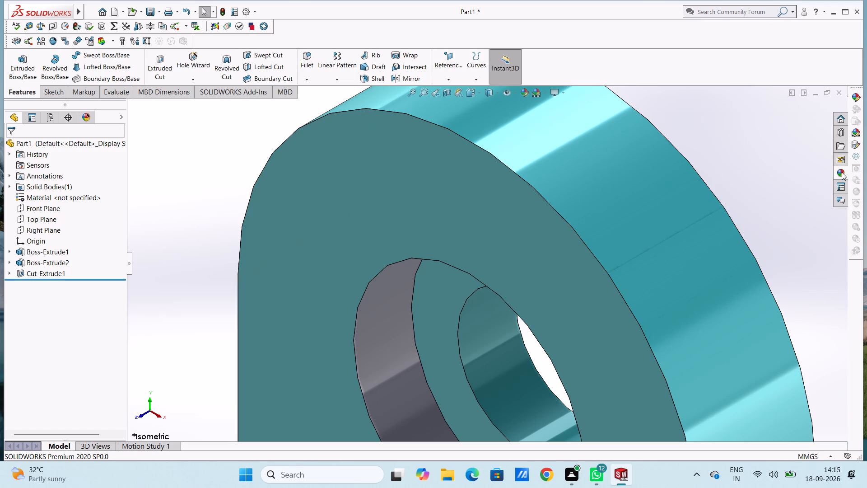
drag(702, 254, 466, 321)
click(466, 321)
Apply the default color appearance to only the inner wall face of the round hole in the base.
scroll(469, 336, up, 11)
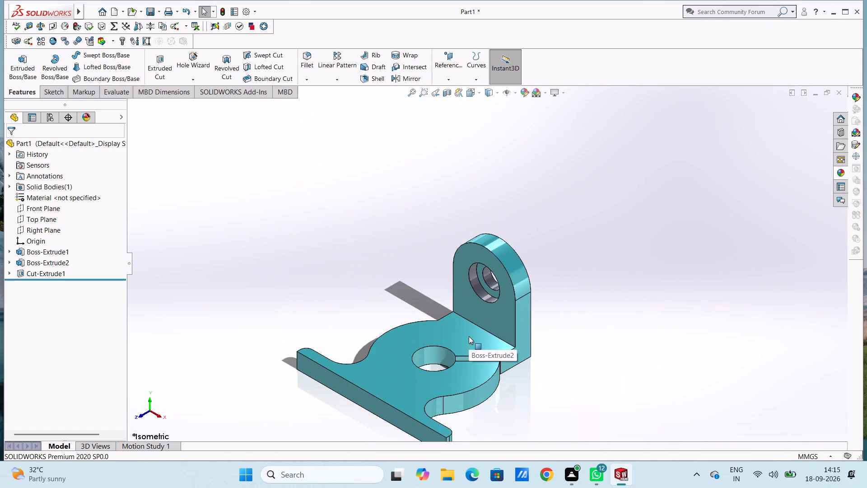
scroll(426, 382, down, 4)
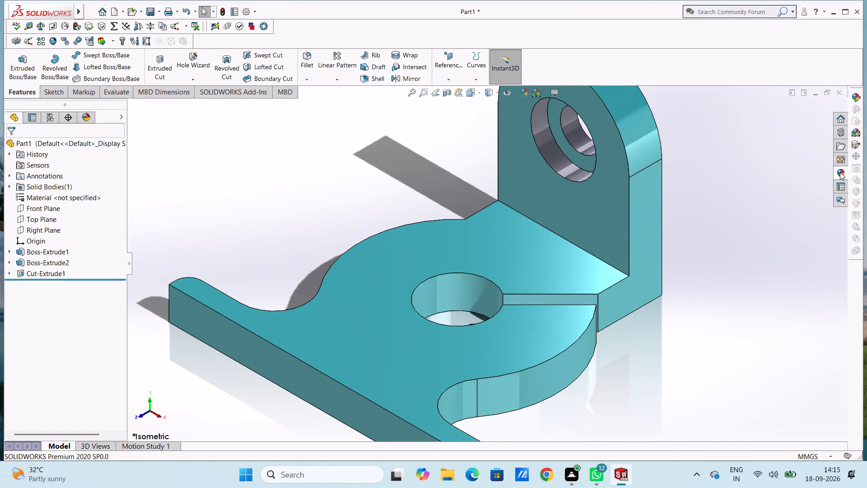
click(840, 172)
scroll(543, 263, down, 6)
scroll(509, 276, up, 1)
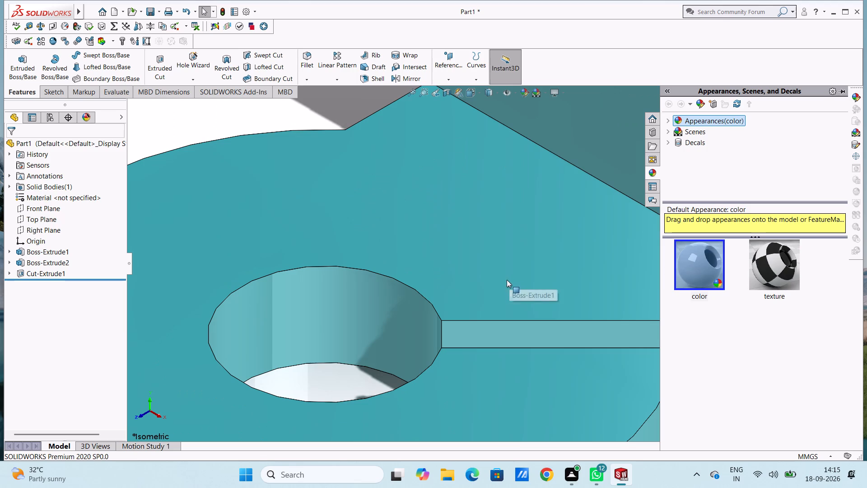
drag(697, 258, 359, 290)
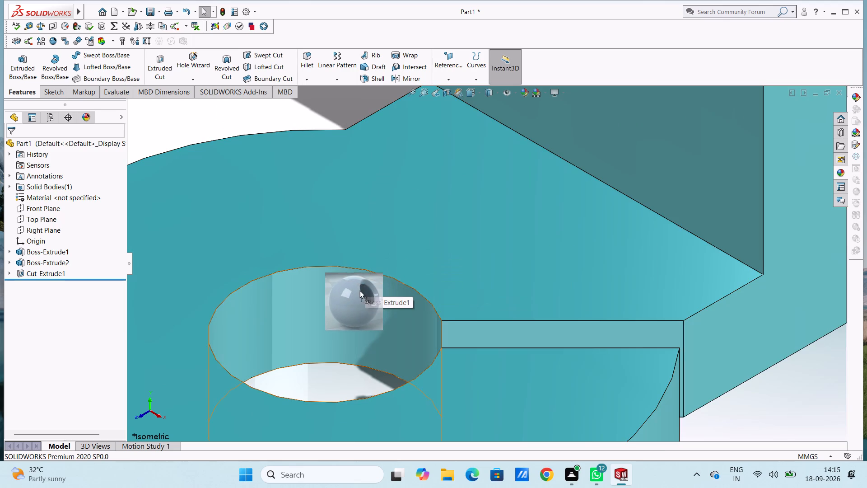
drag(359, 290, 359, 291)
click(359, 291)
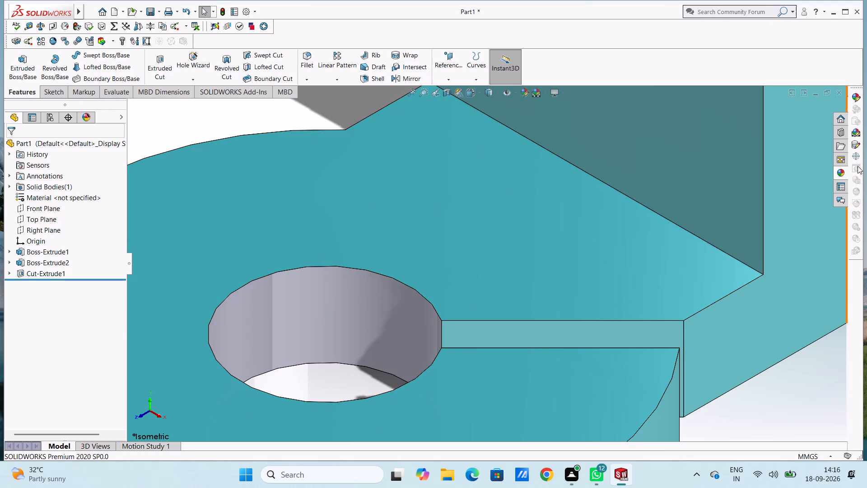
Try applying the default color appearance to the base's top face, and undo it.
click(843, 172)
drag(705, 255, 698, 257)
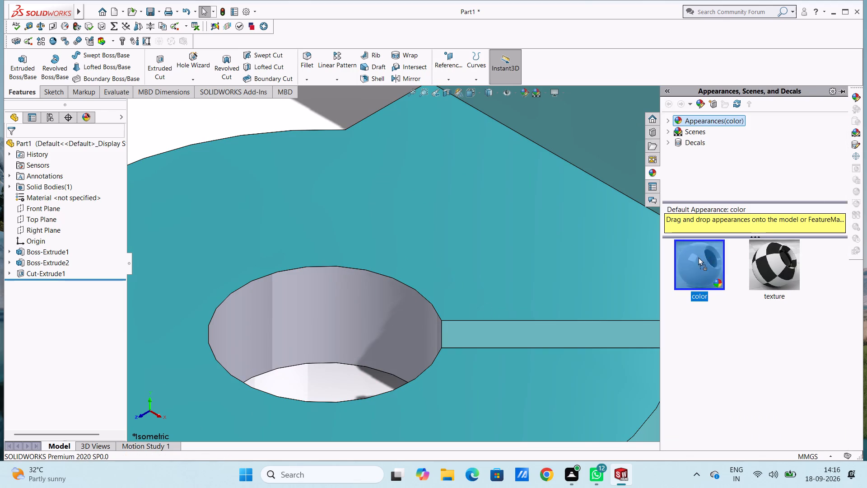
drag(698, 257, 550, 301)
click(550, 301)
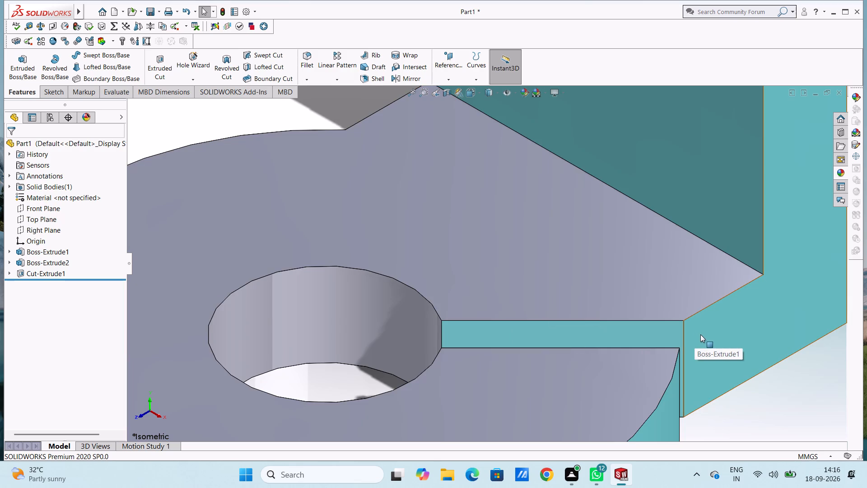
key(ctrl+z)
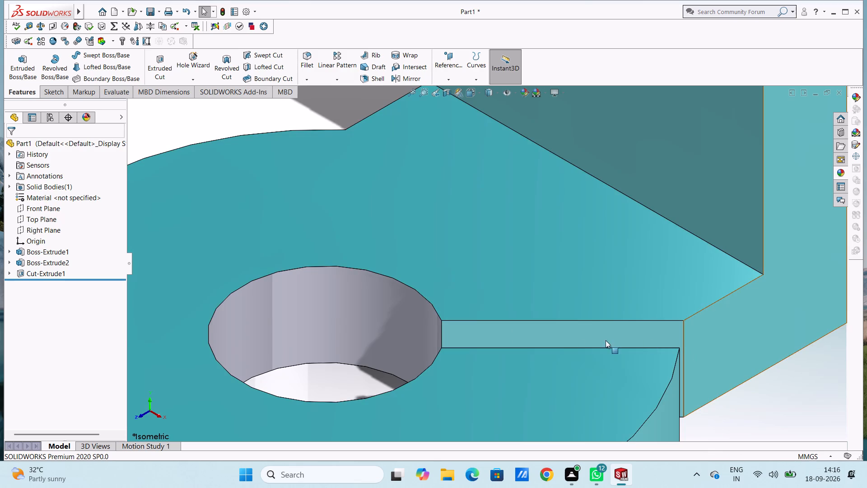
Apply the default color appearance to only the visible side wall face of the slit beside the base hole.
scroll(572, 342, down, 4)
click(838, 169)
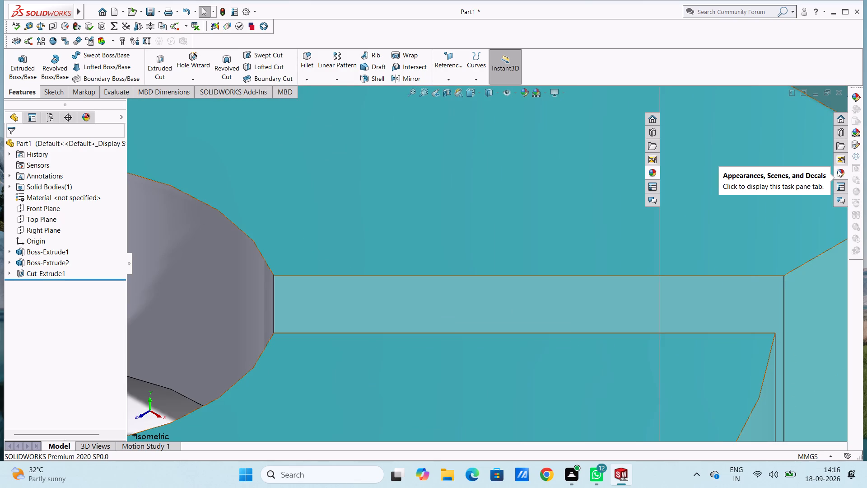
drag(699, 267, 558, 314)
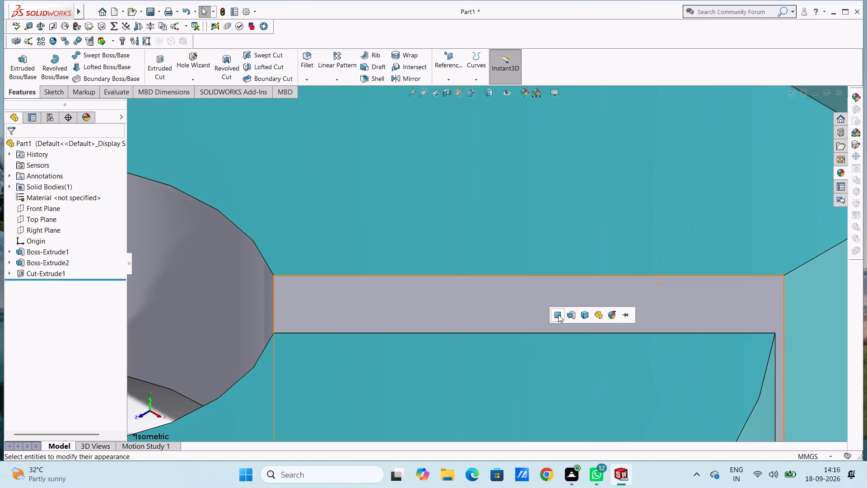
click(558, 314)
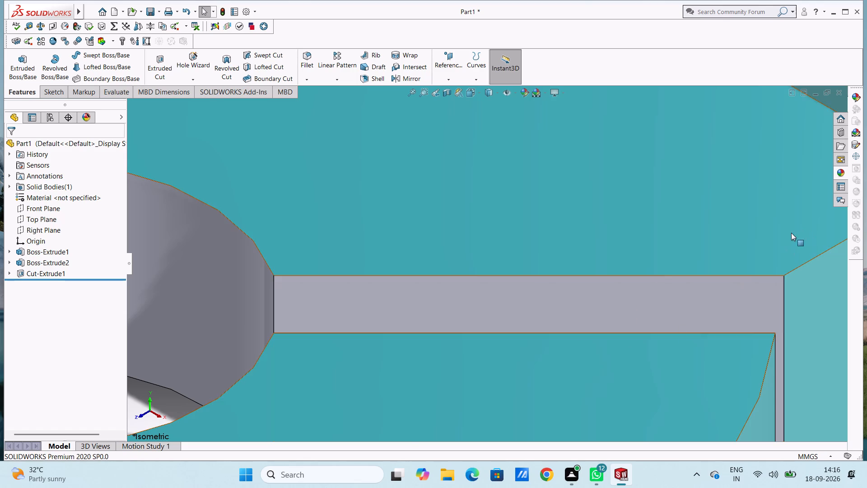
Apply the default color appearance to only the opposite side wall face of the slit beside the base hole.
scroll(791, 233, up, 5)
scroll(751, 241, up, 3)
scroll(697, 150, up, 1)
middle_drag(697, 151, 635, 208)
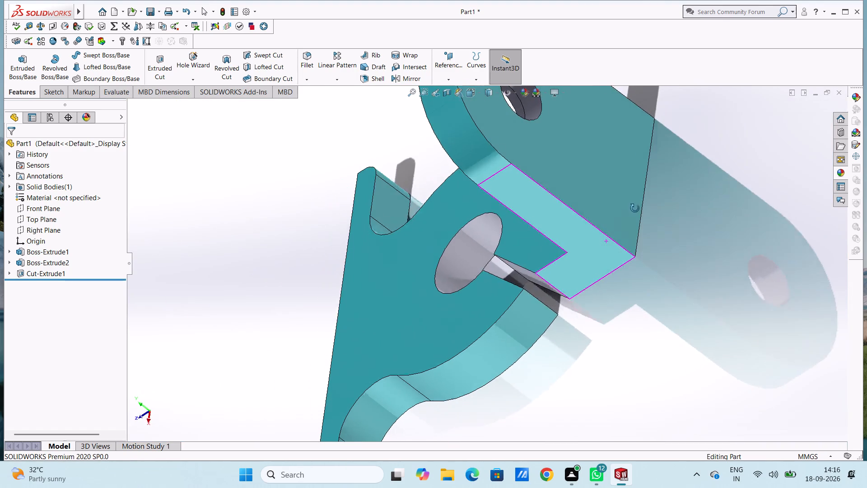
middle_drag(635, 208, 633, 216)
scroll(524, 302, down, 5)
middle_drag(571, 264, 565, 270)
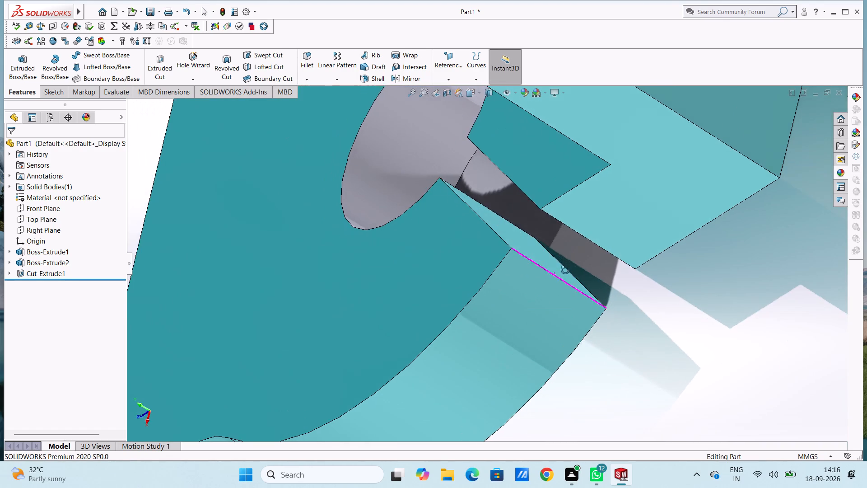
middle_drag(565, 270, 565, 270)
click(838, 172)
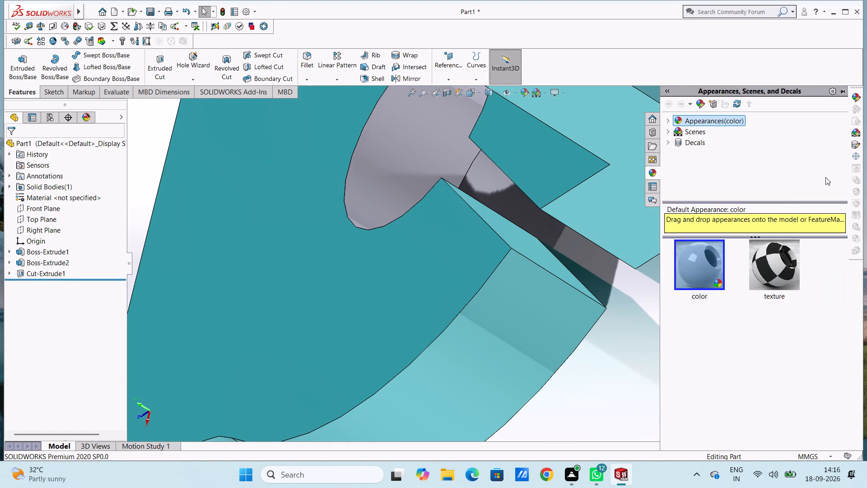
scroll(517, 231, down, 4)
drag(705, 261, 545, 271)
click(545, 271)
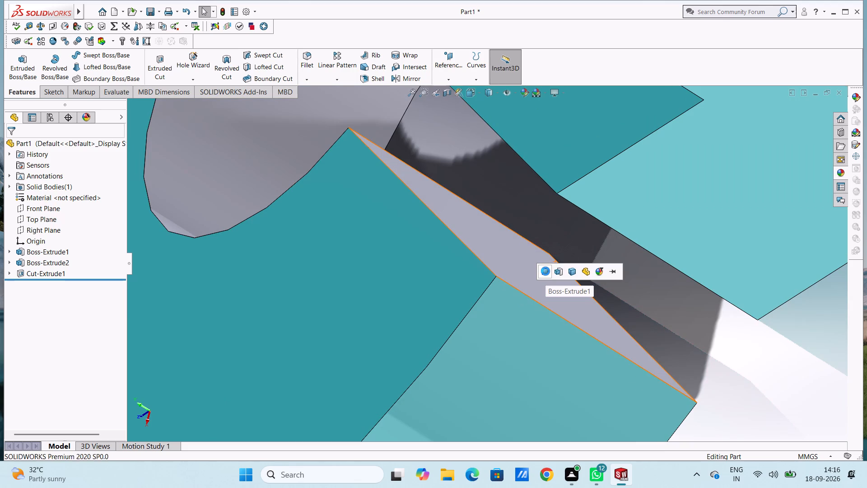
Apply the default color appearance to only the ring-shaped floor face of the recess around the lug's hole.
scroll(556, 273, up, 16)
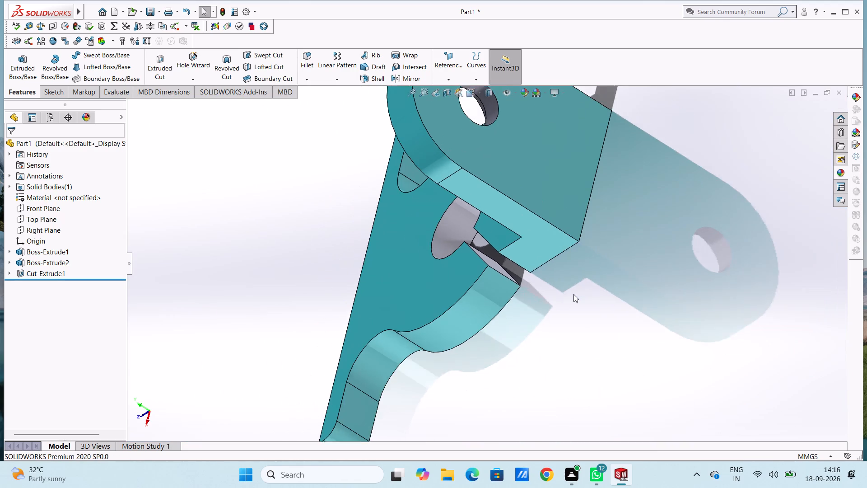
scroll(573, 294, up, 1)
middle_drag(678, 186, 769, 207)
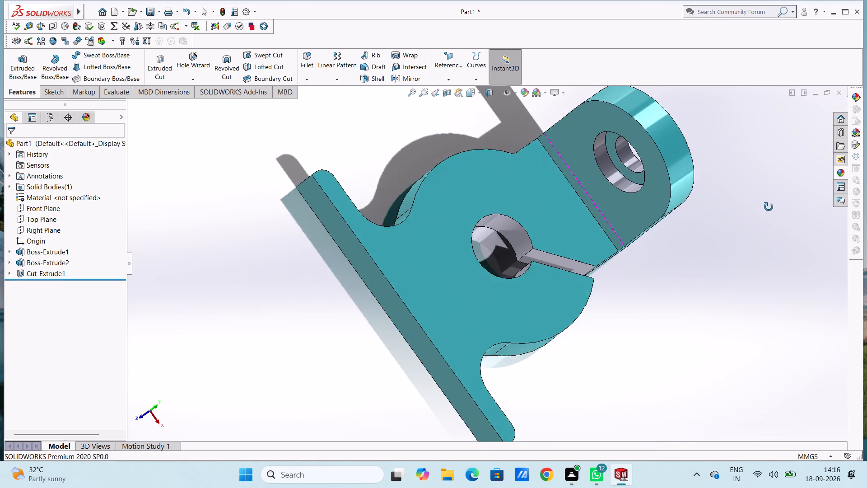
middle_drag(769, 207, 772, 210)
scroll(680, 165, down, 5)
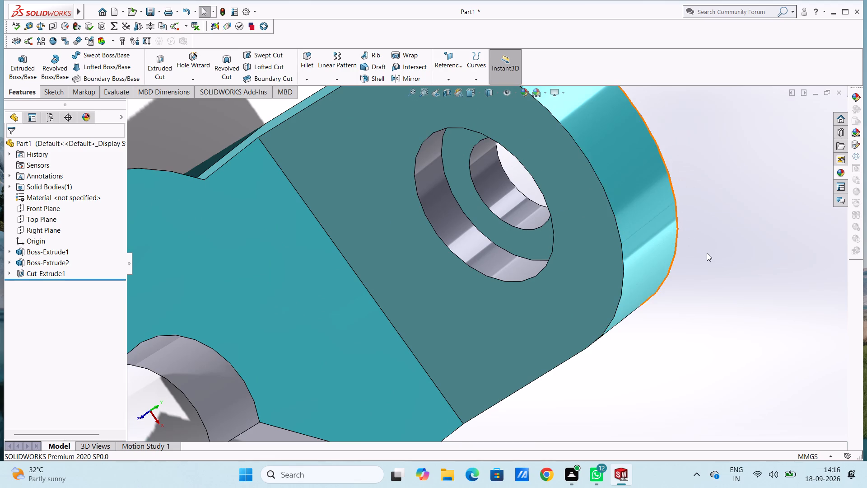
scroll(707, 252, up, 3)
scroll(531, 204, down, 6)
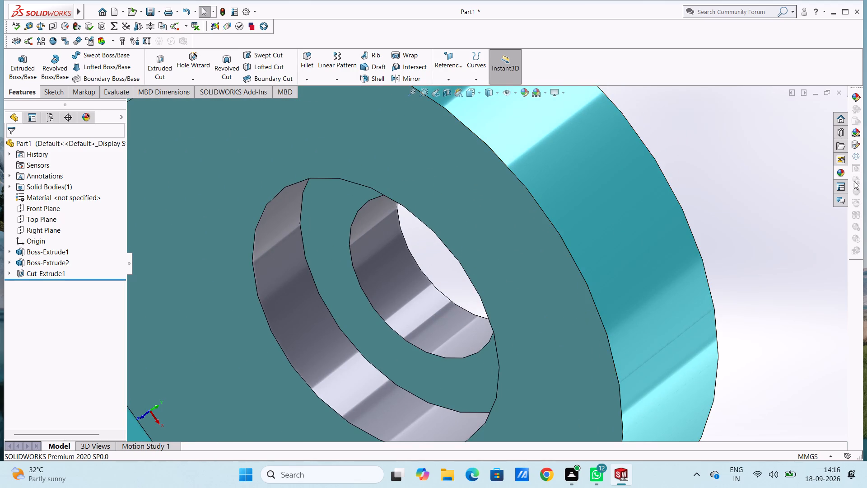
click(844, 171)
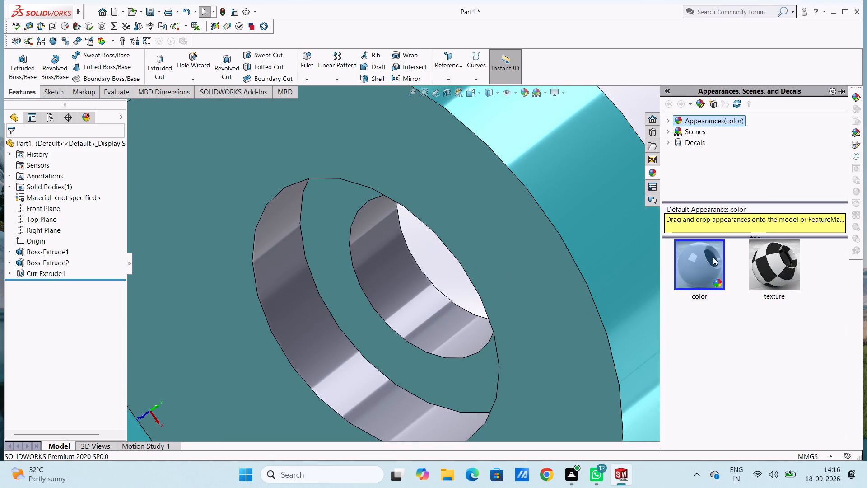
drag(712, 258, 357, 298)
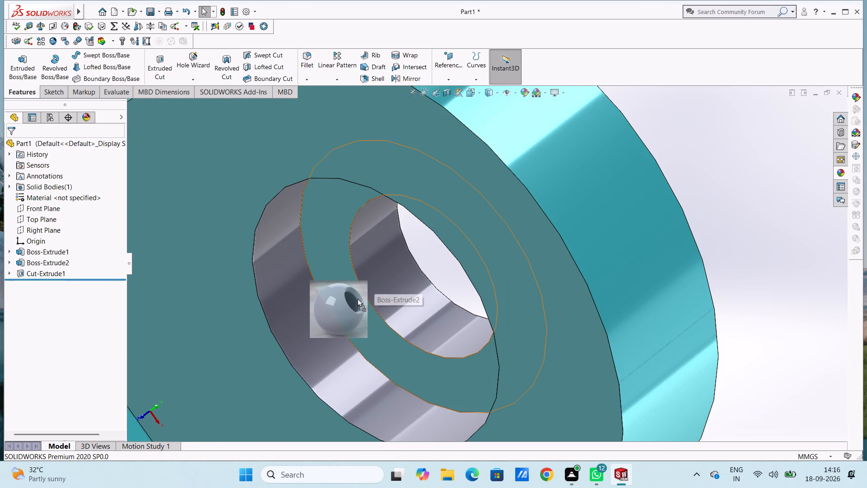
drag(357, 298, 357, 299)
click(357, 299)
Save the part in the Documents folder as "l shaped pivot brackt with bore", with the model shown in isometric view.
scroll(359, 296, up, 9)
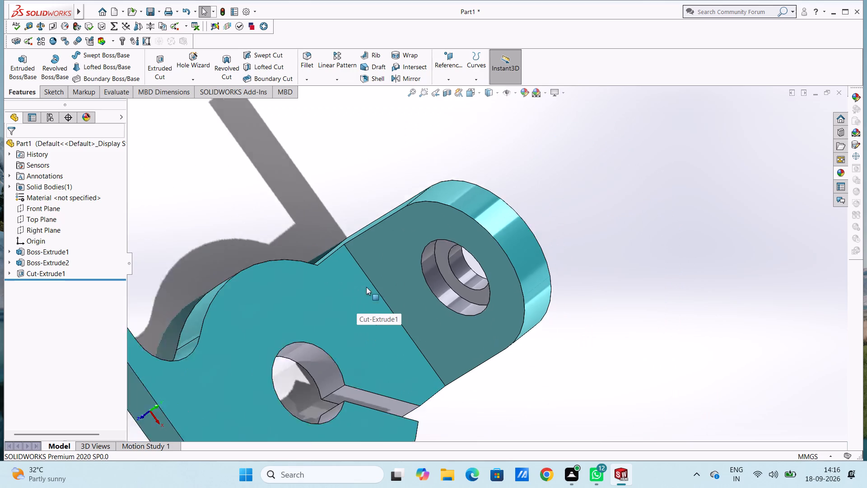
scroll(366, 287, up, 2)
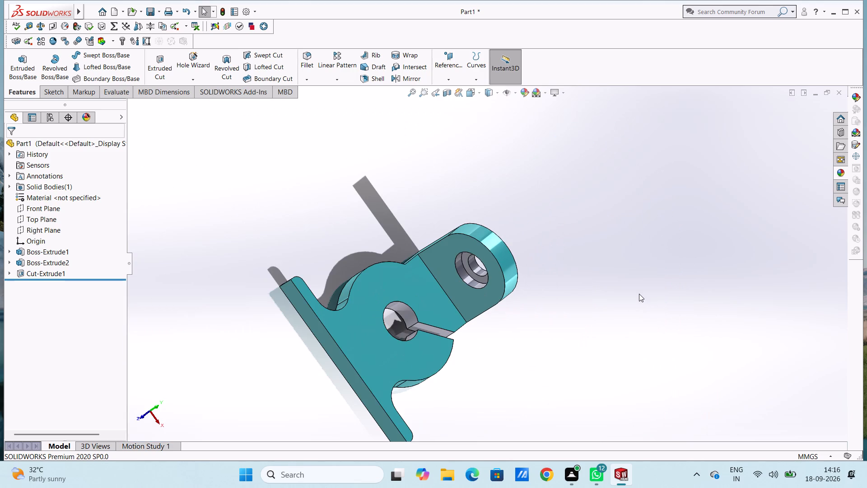
key(ctrl+7)
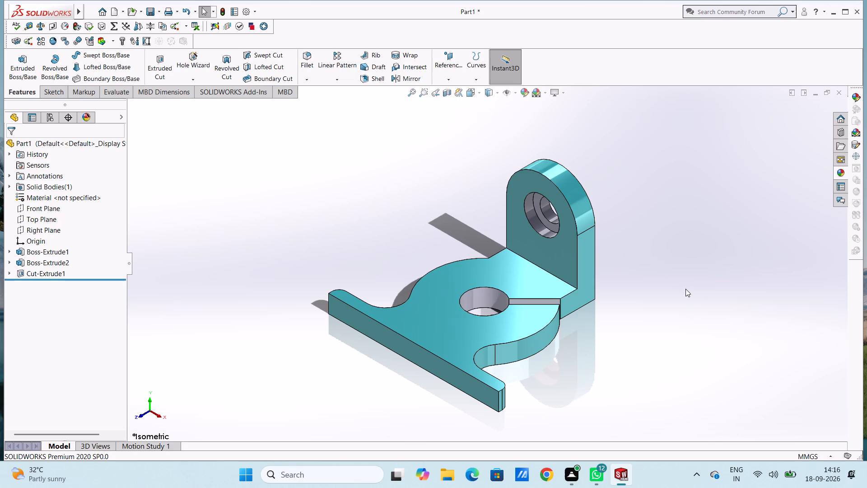
key(ctrl+s)
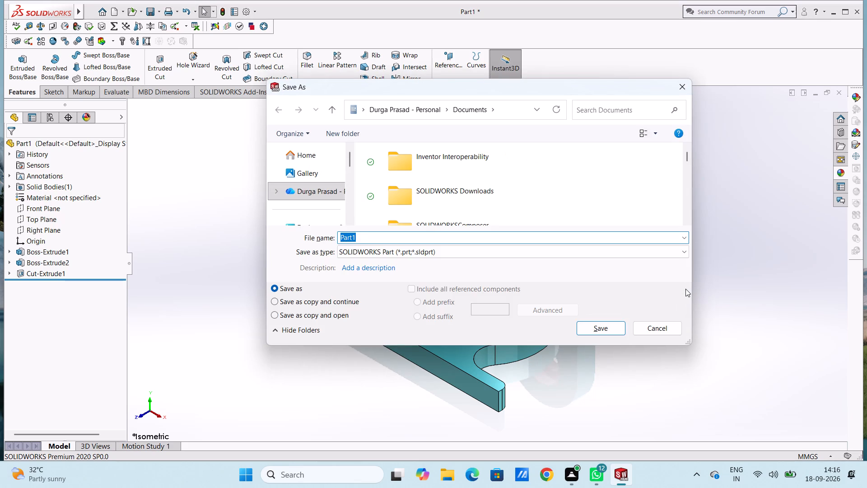
text(l s)
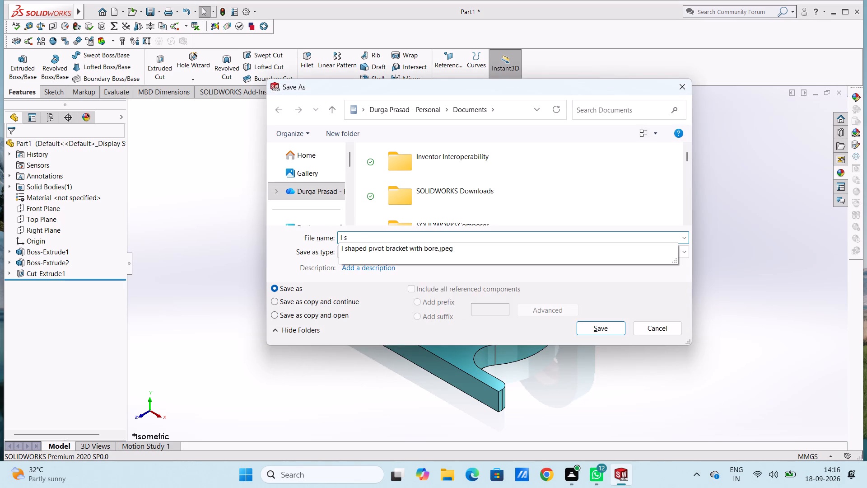
text(haped)
key(space)
text(pivot brackt)
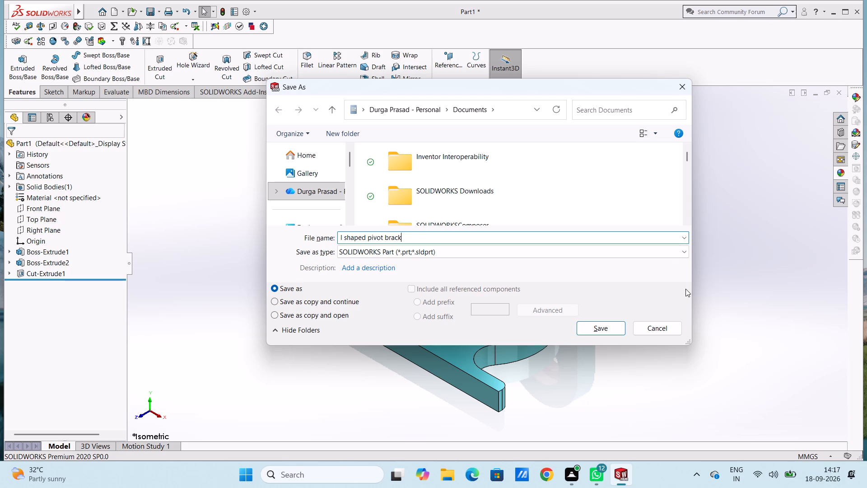
key(space)
text(with bore)
click(602, 328)
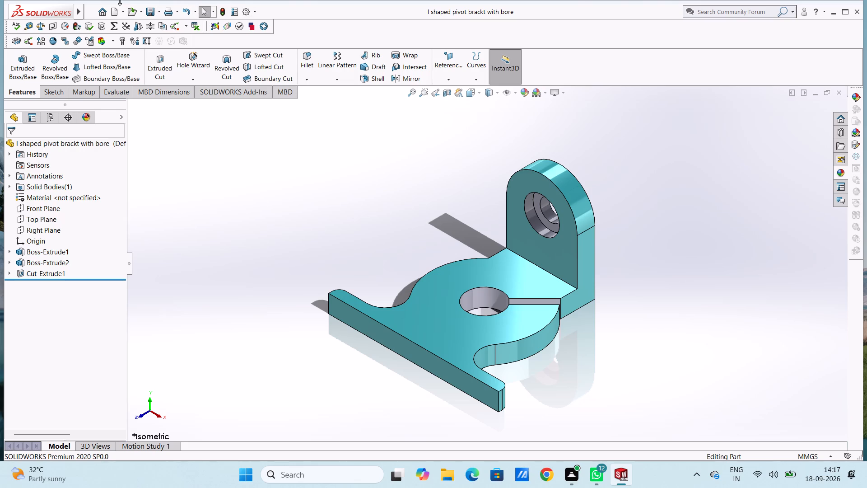
Save the model additionally as an Adobe Portable Document Format (*.pdf) file, keeping the same file name and folder.
click(158, 12)
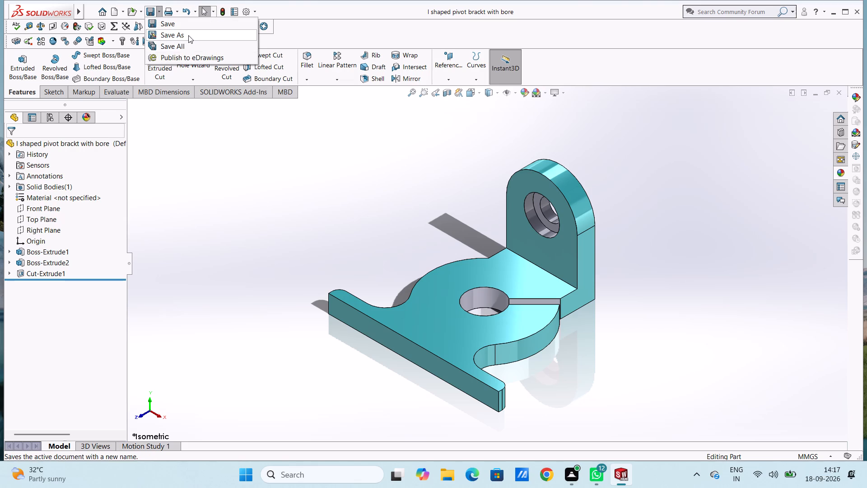
click(188, 35)
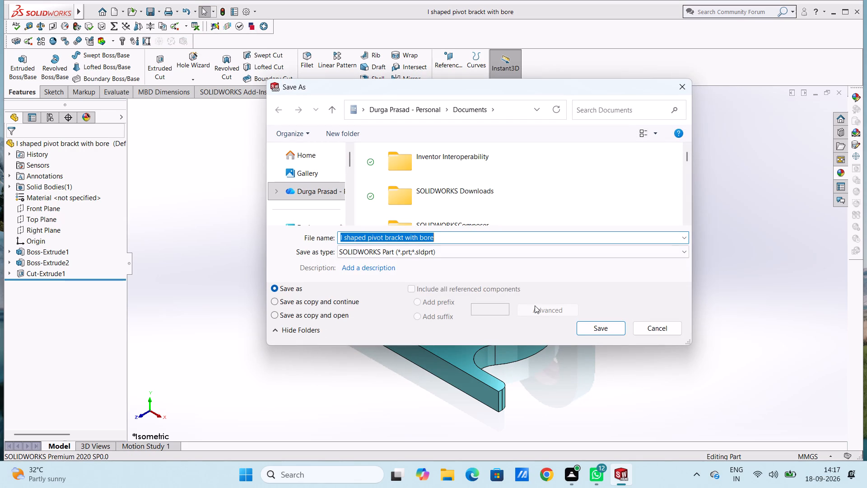
click(559, 253)
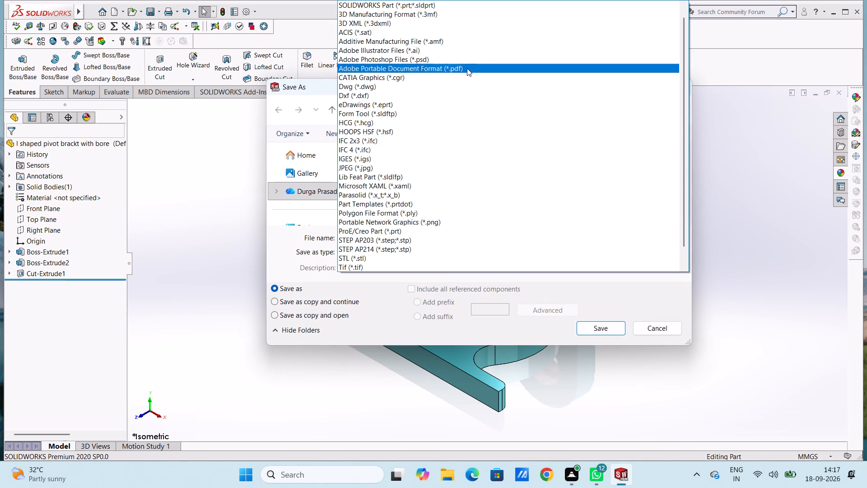
click(467, 68)
click(594, 343)
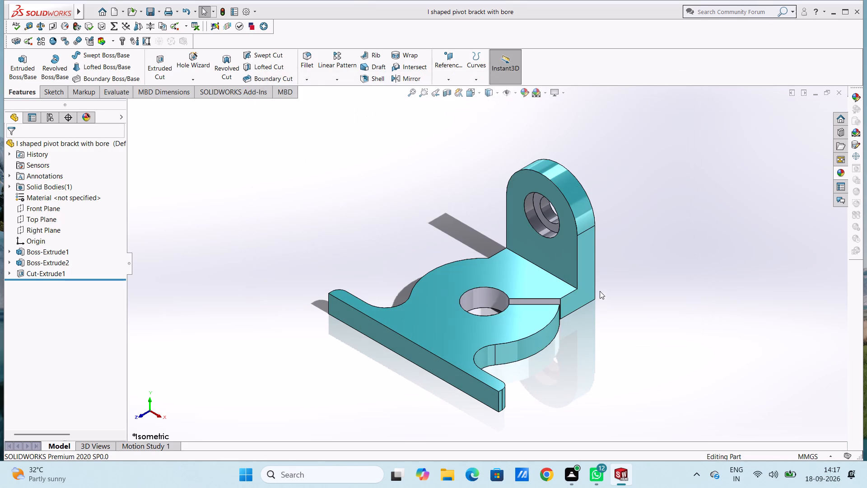